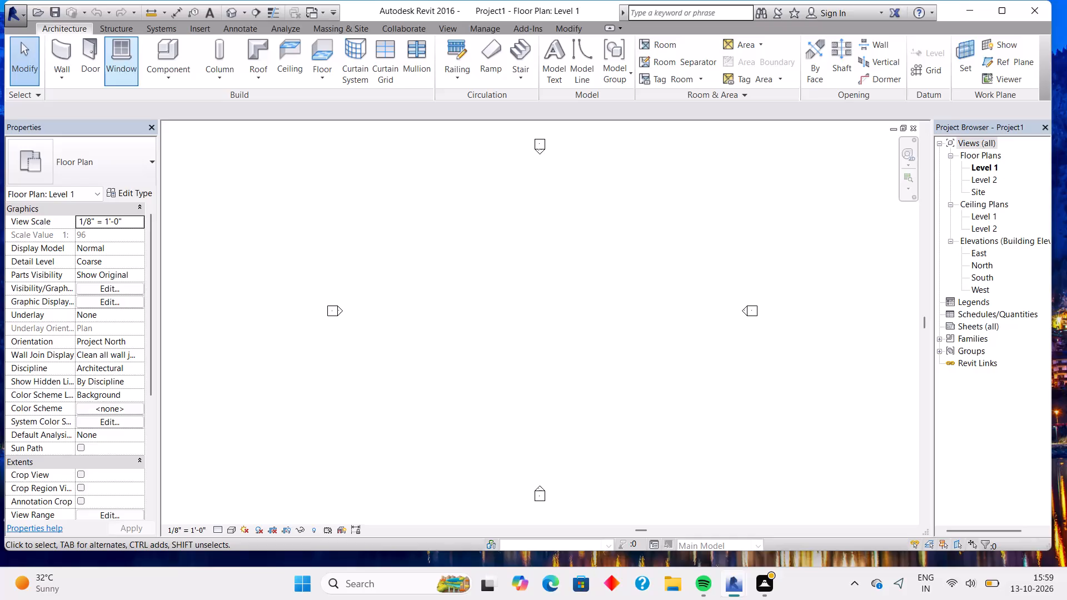
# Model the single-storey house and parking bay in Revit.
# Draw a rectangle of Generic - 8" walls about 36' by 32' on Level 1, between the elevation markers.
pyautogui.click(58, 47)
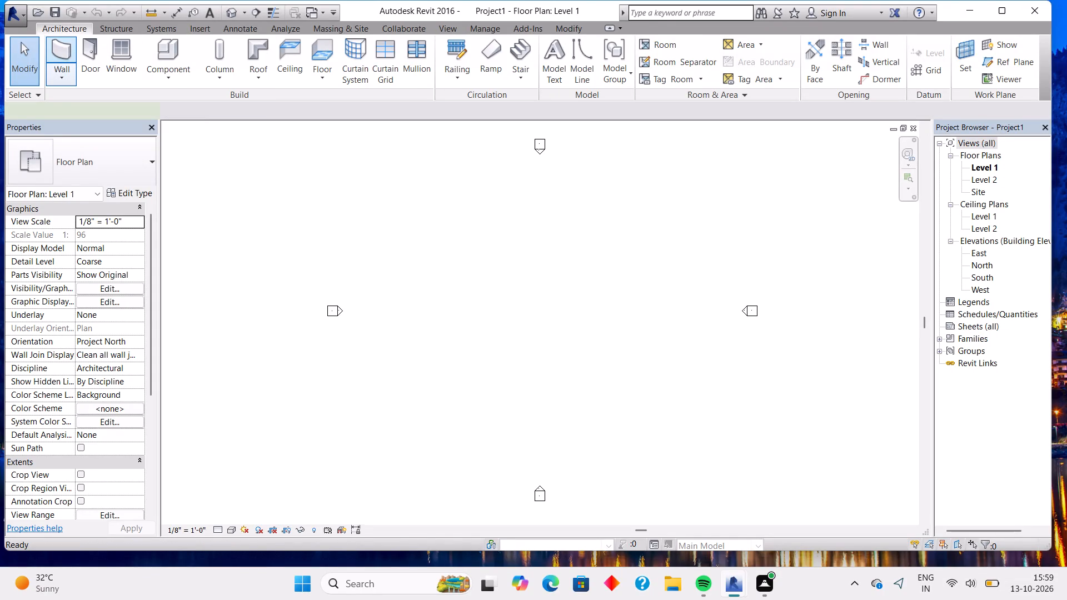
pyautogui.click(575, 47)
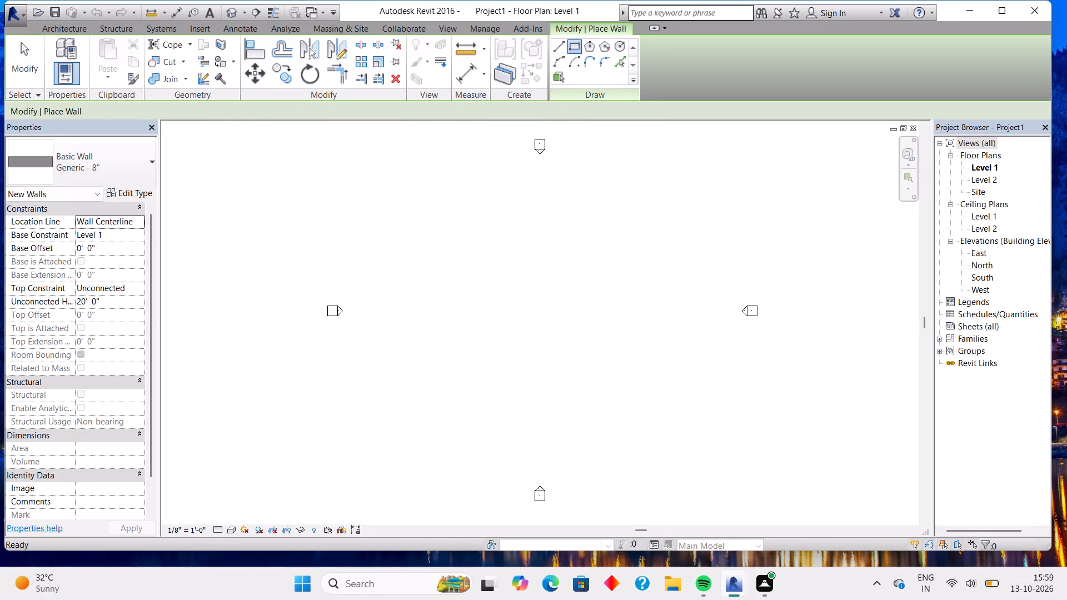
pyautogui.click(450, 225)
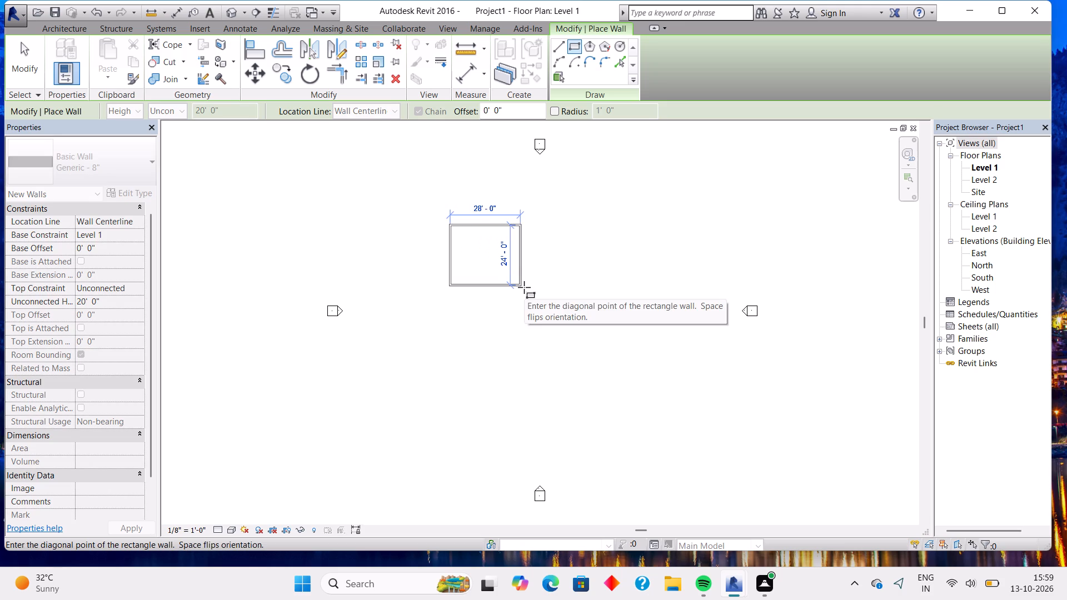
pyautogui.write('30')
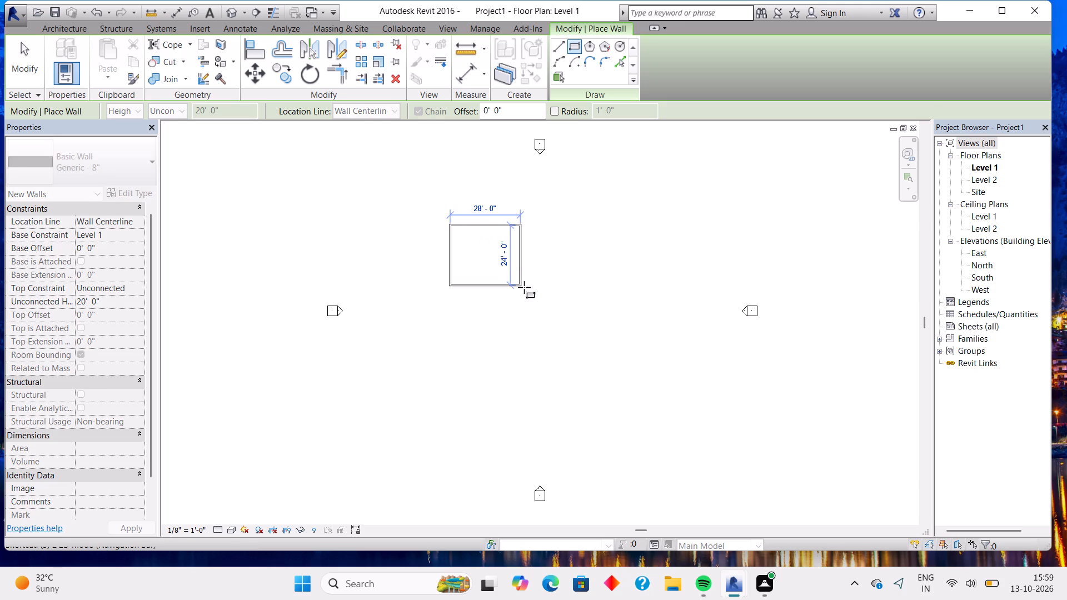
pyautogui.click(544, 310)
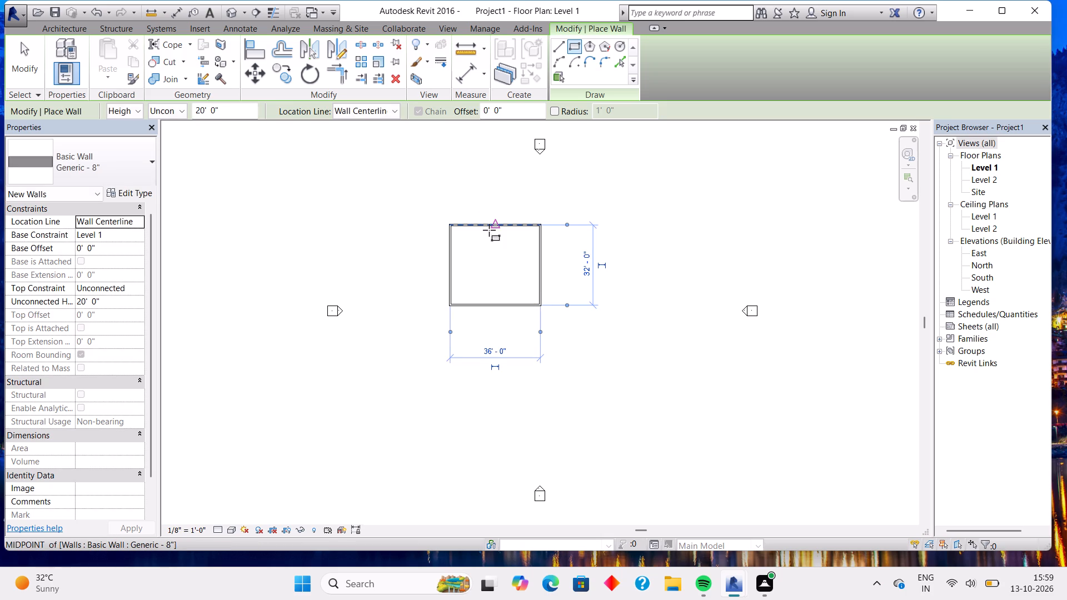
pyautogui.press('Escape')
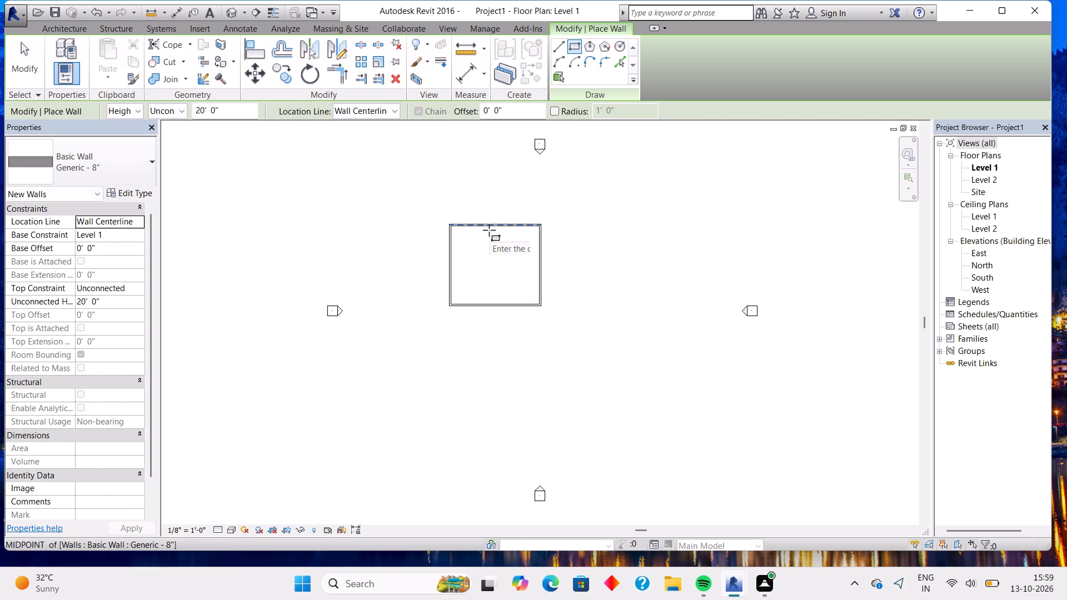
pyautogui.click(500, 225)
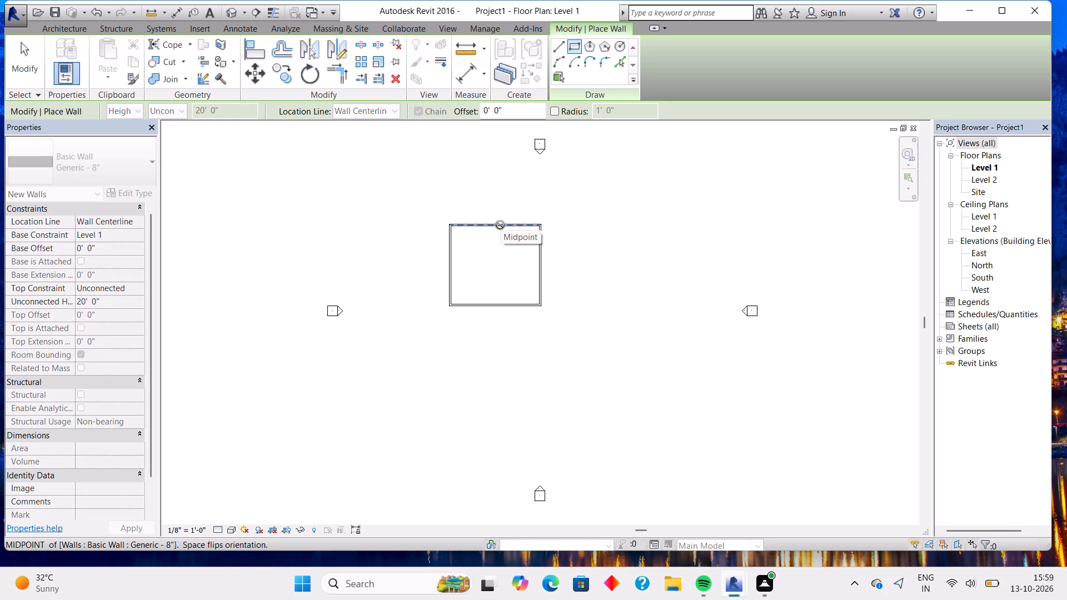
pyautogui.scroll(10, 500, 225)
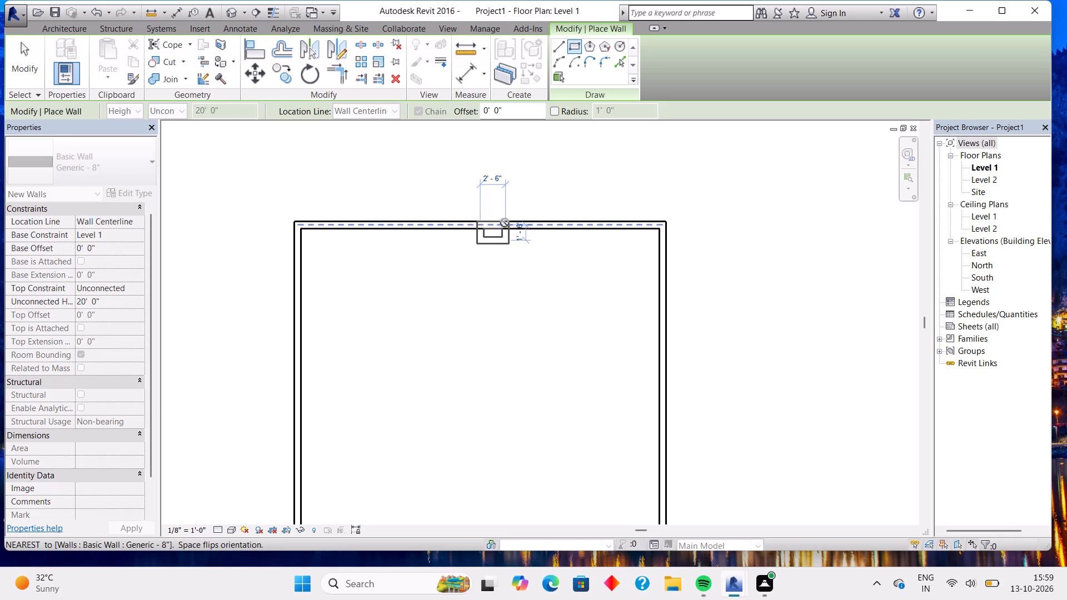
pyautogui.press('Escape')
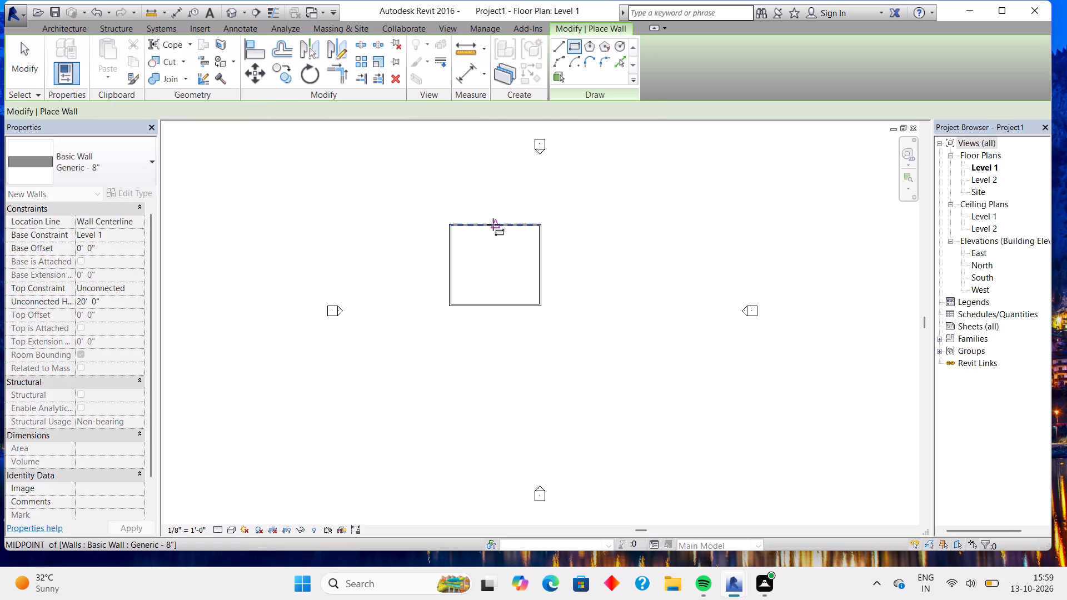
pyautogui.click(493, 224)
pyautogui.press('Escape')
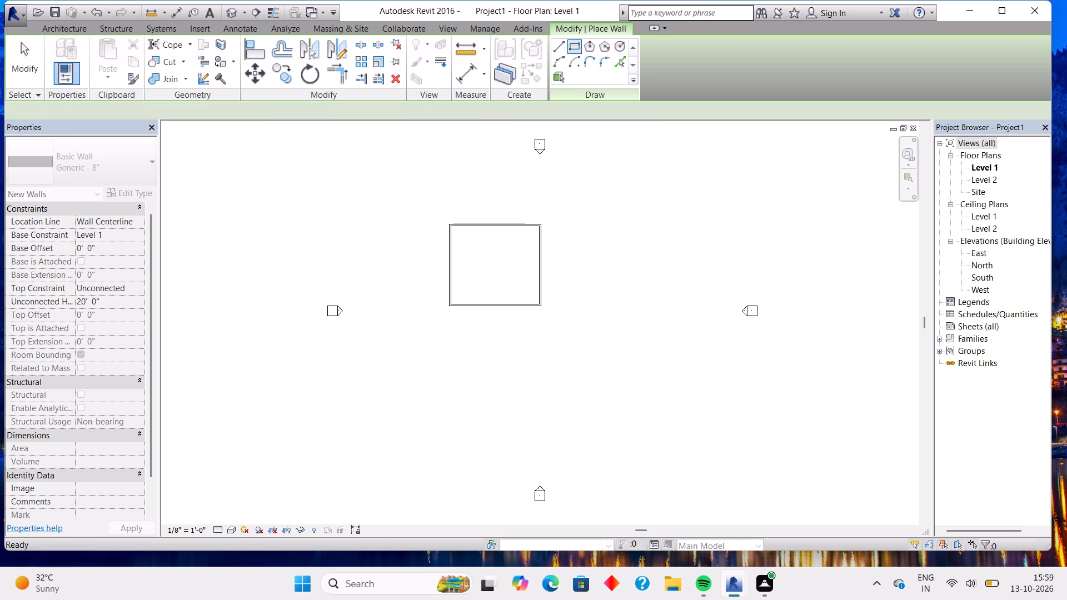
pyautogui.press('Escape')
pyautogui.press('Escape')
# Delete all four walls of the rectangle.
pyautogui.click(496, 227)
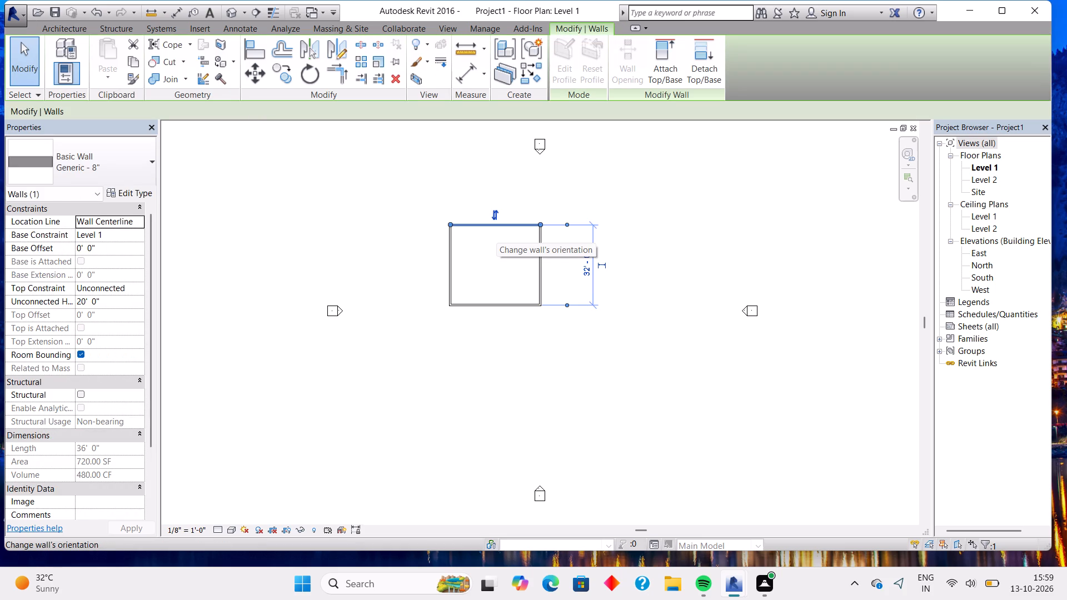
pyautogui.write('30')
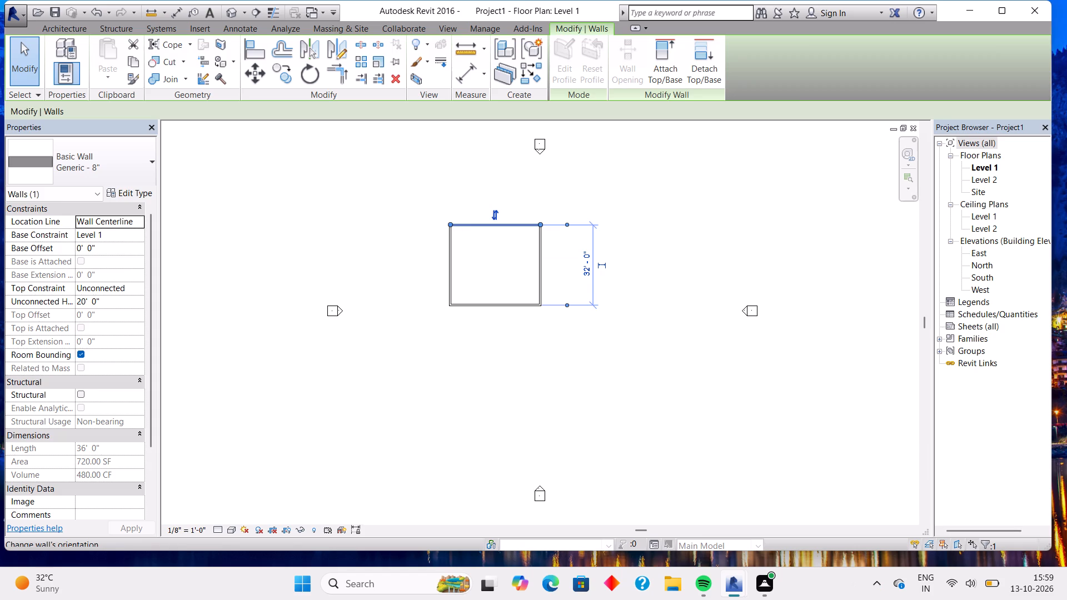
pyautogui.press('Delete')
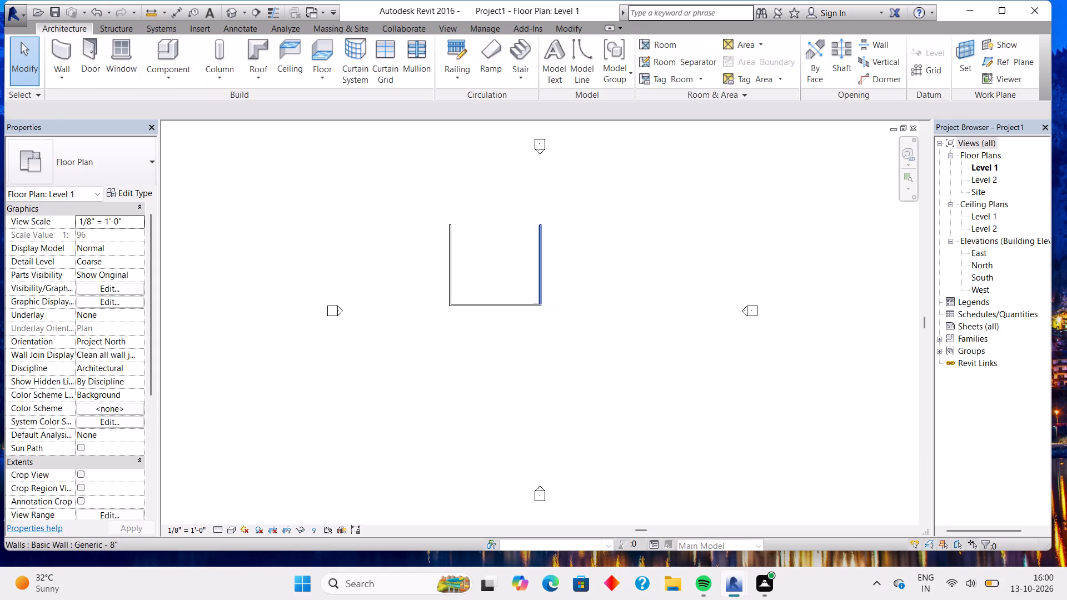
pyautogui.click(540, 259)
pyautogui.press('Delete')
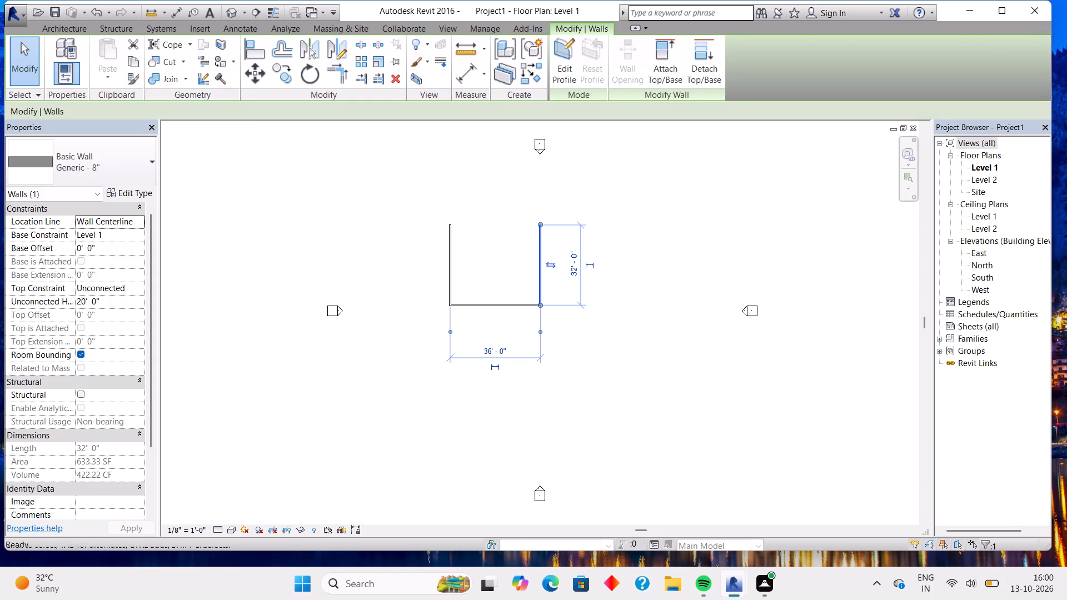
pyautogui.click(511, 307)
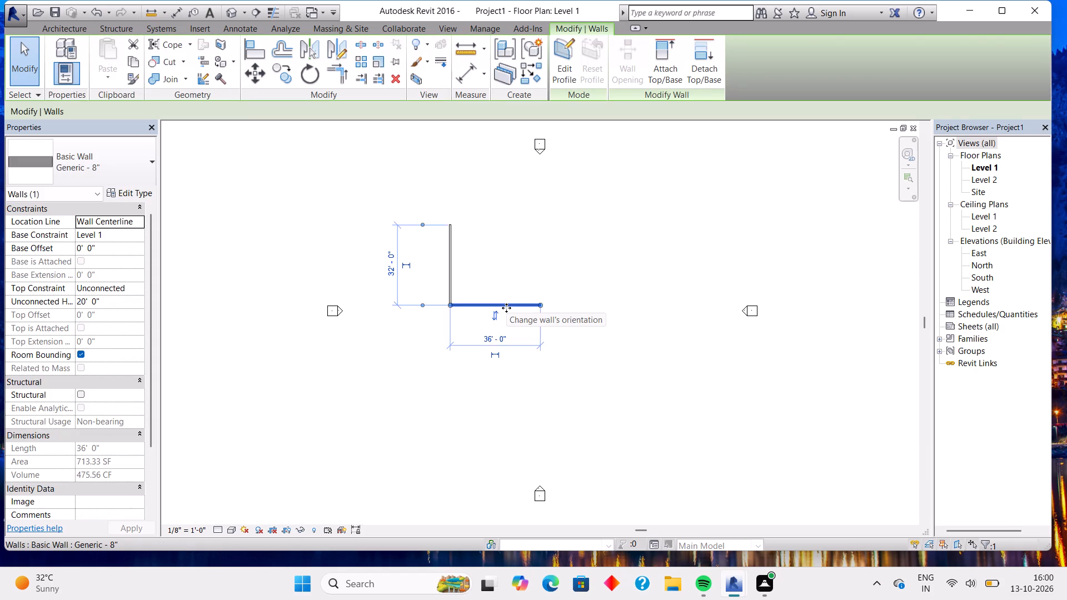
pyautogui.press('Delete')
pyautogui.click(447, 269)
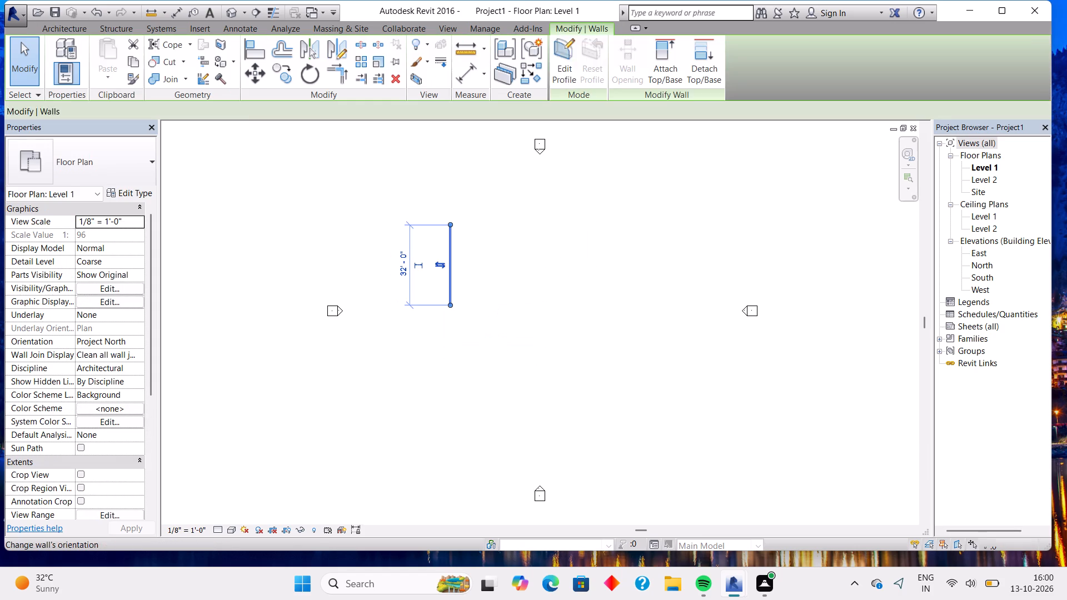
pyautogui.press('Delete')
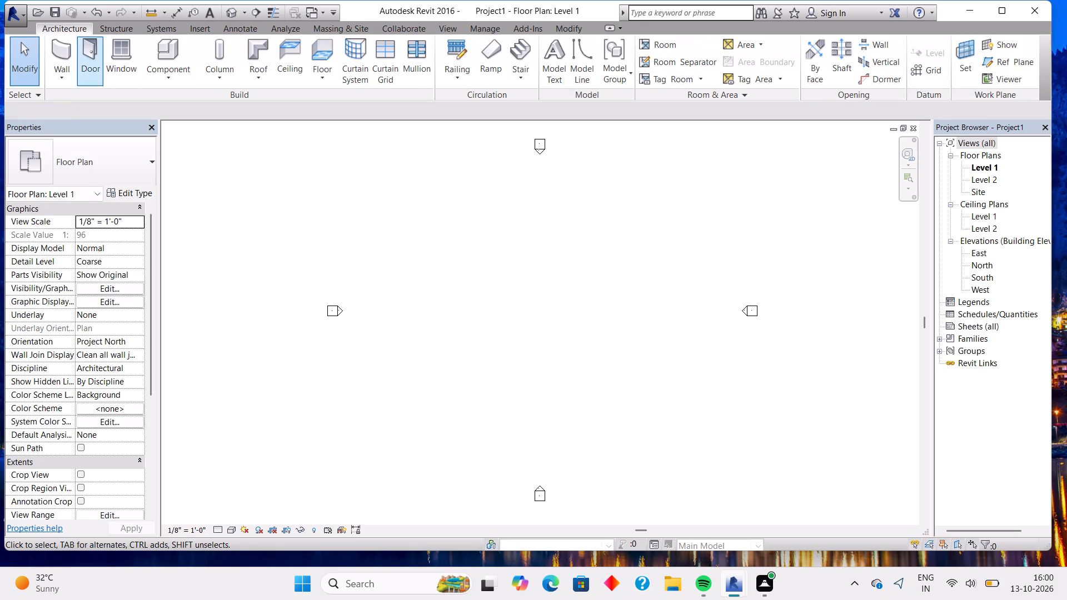
# Draw a closed outline of four chained straight Generic - 8" walls, 30' wide by 40' long.
pyautogui.click(59, 52)
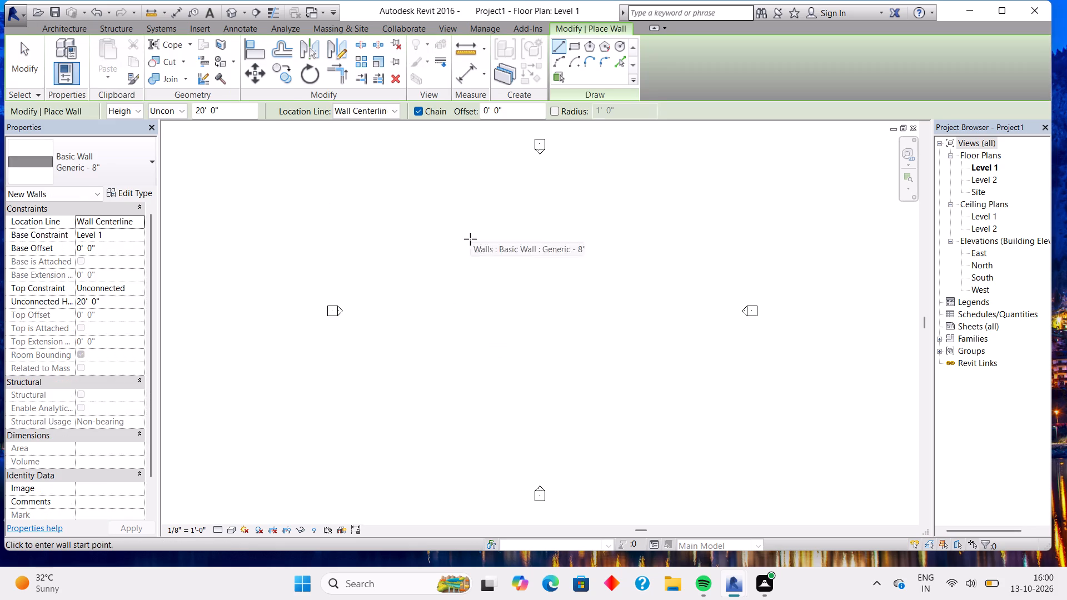
pyautogui.click(470, 242)
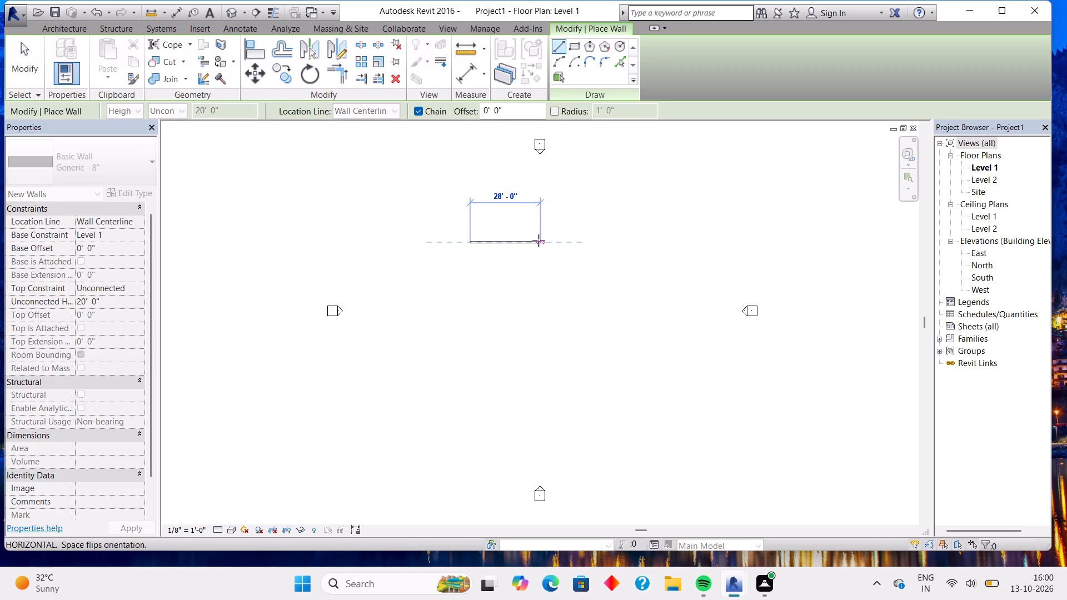
pyautogui.write('30')
pyautogui.press('Return')
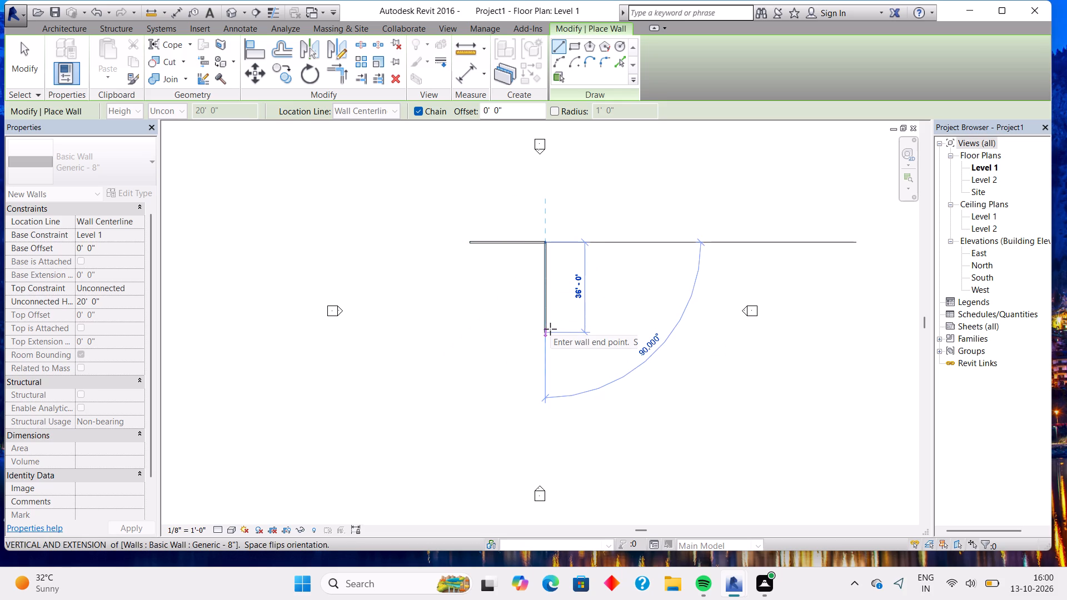
pyautogui.write('40')
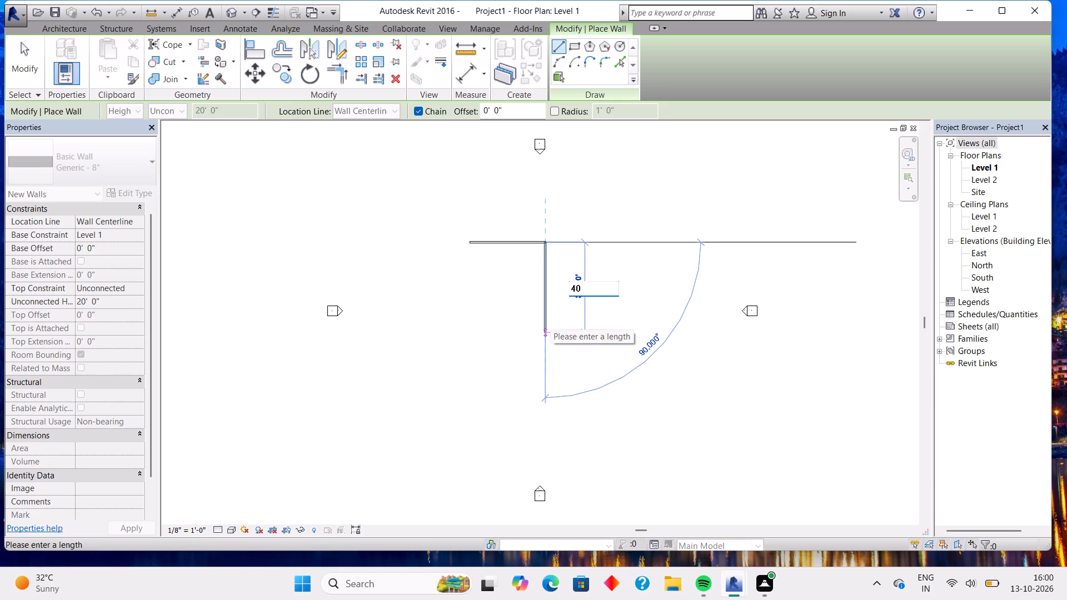
pyautogui.press('Return')
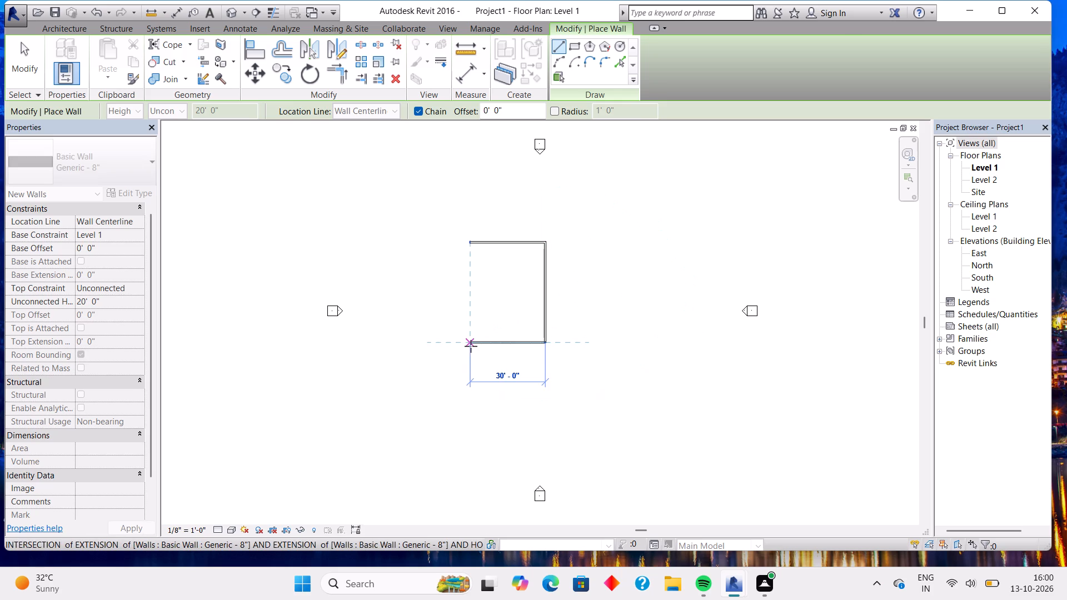
pyautogui.write('30')
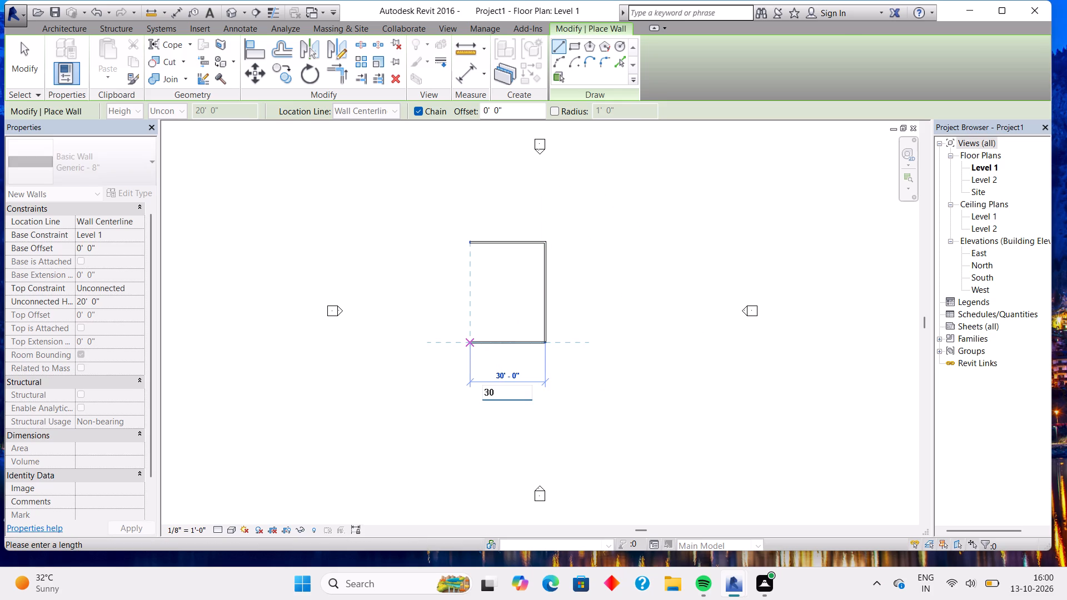
pyautogui.press('Return')
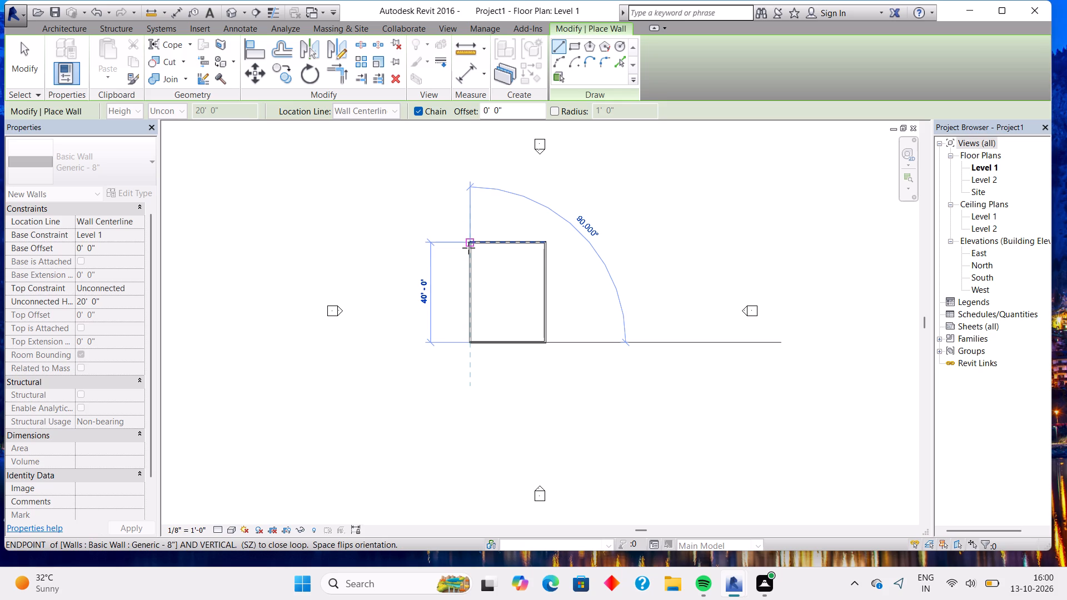
pyautogui.write('40')
pyautogui.press('Return')
pyautogui.press('Escape')
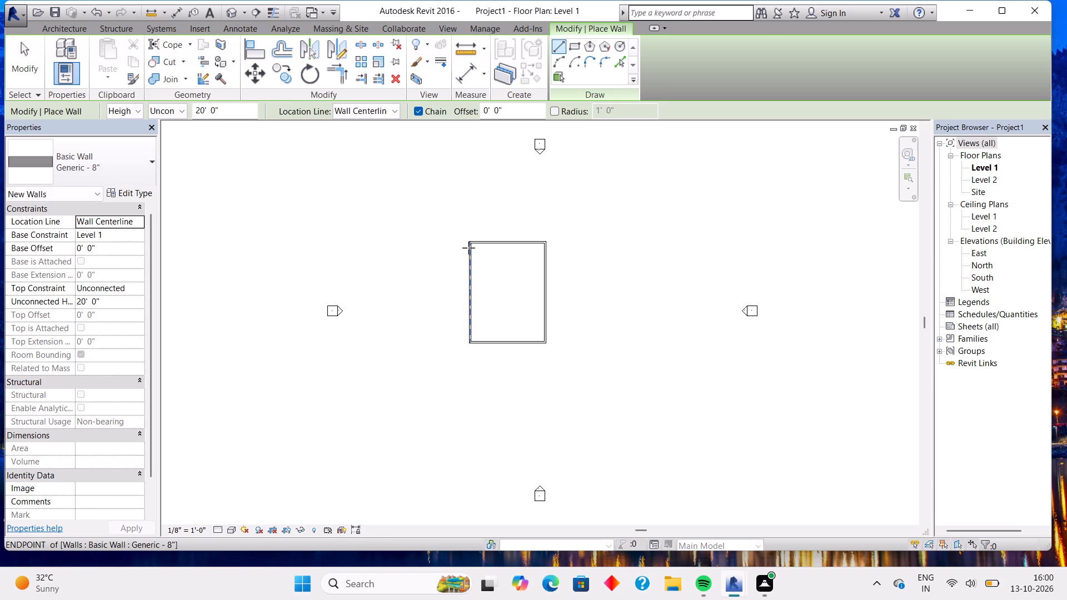
pyautogui.press('Escape')
# Enclose the upper-left corner room with an 11' wall down from the top wall, 11' from the corner, and a wall across to the left wall.
pyautogui.scroll(4, 484, 287)
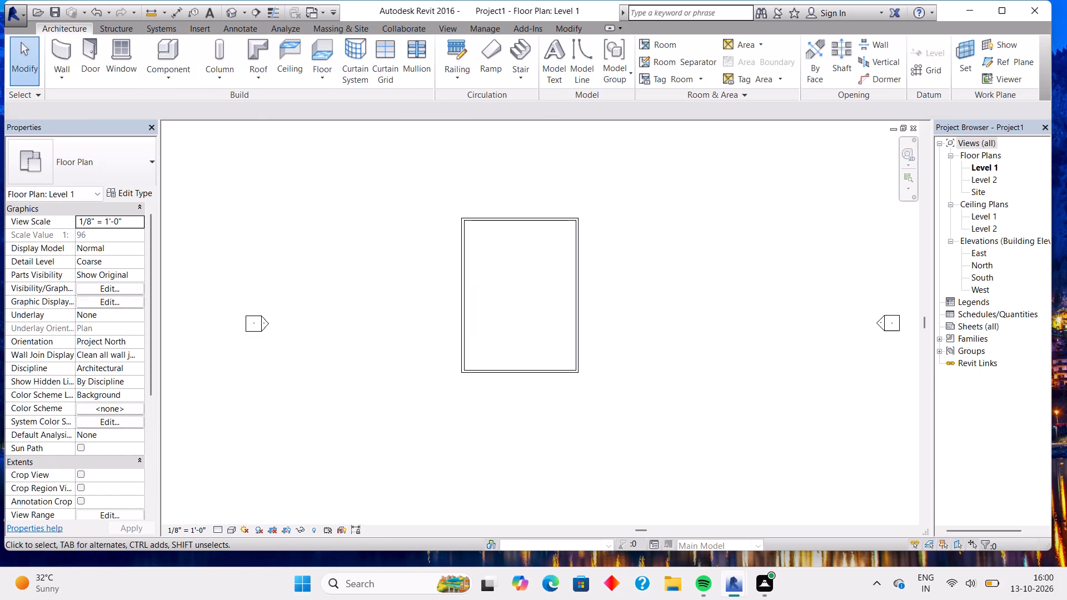
pyautogui.scroll(2, 484, 287)
pyautogui.moveTo(523, 258); pyautogui.dragTo(513, 277, button='middle')
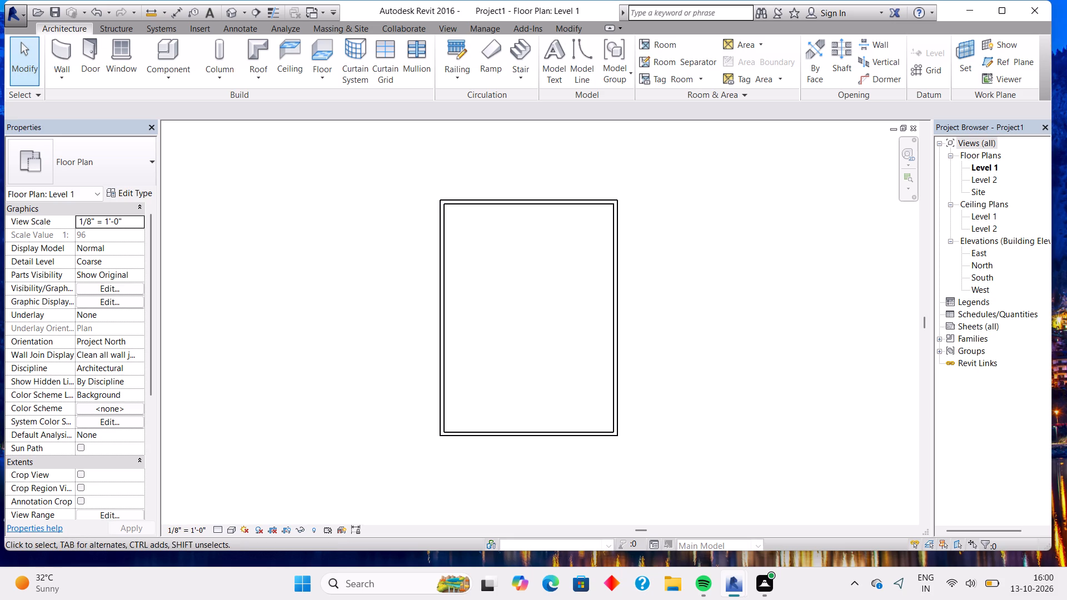
pyautogui.click(57, 51)
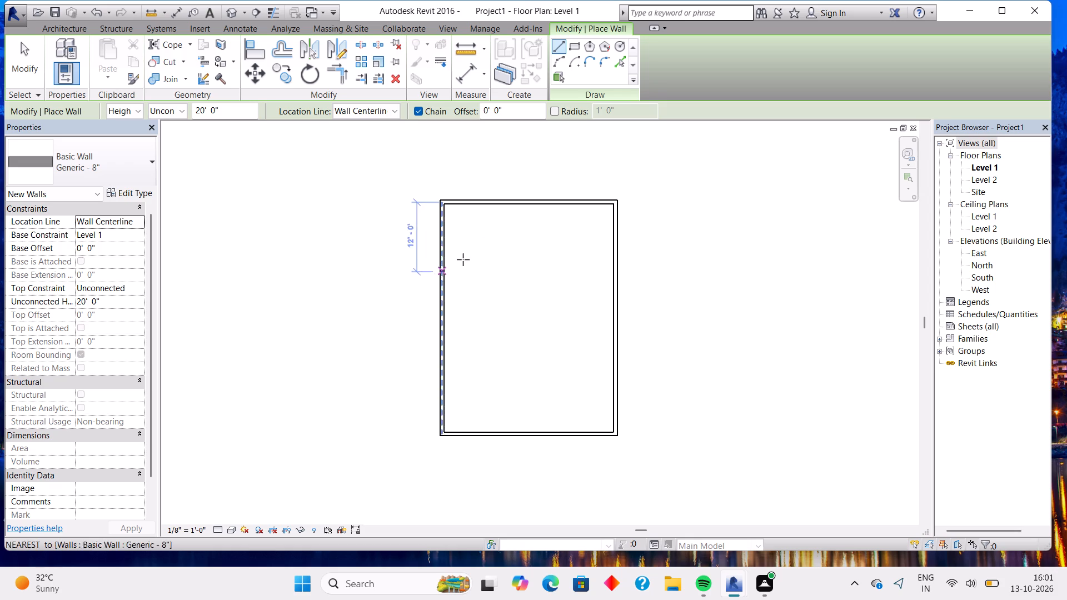
pyautogui.click(507, 209)
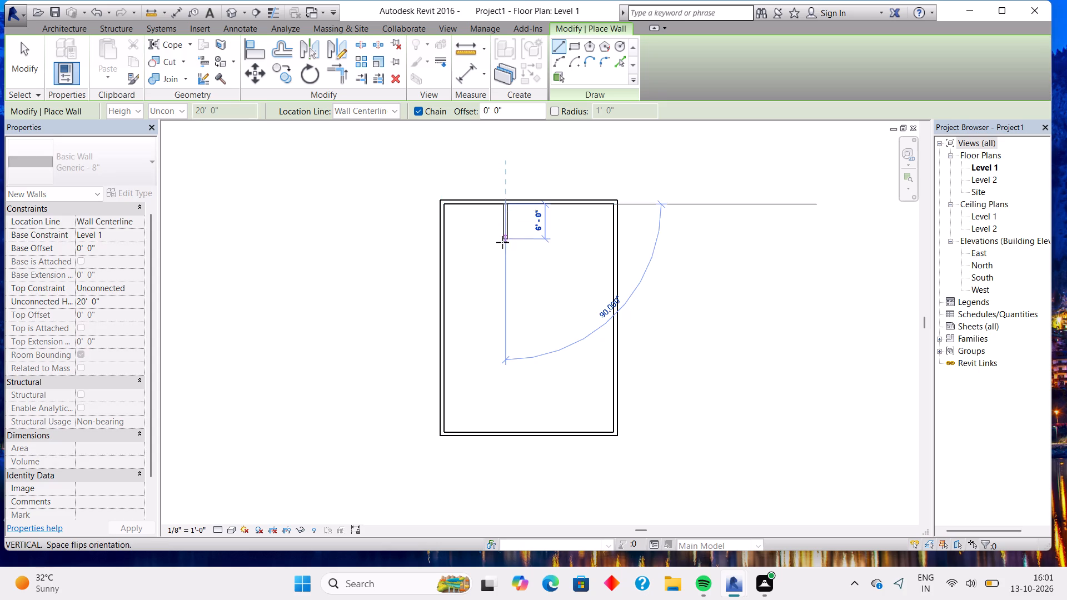
pyautogui.write('11')
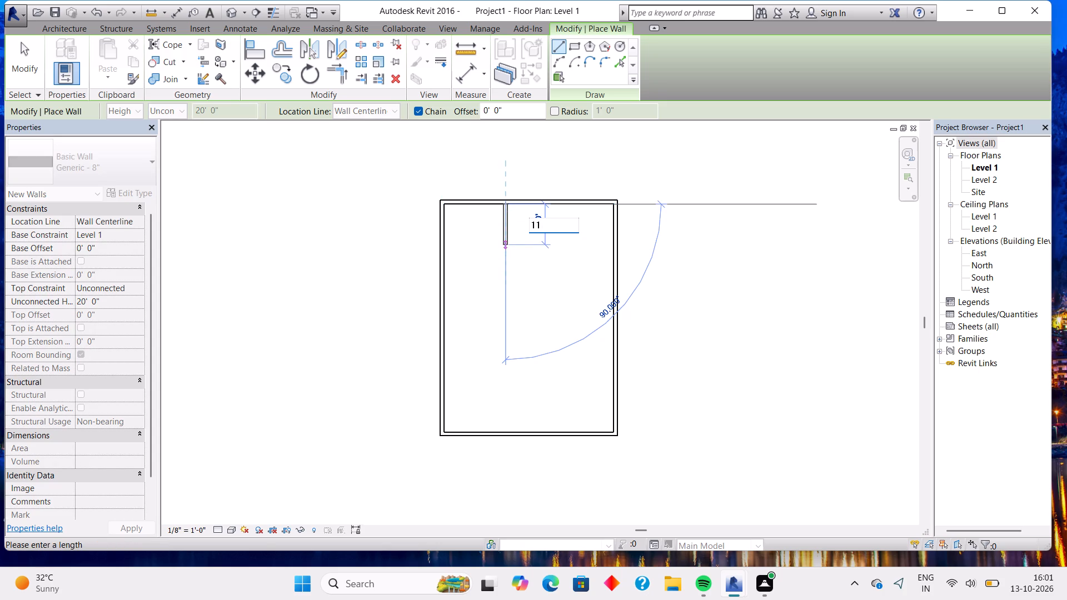
pyautogui.press('Return')
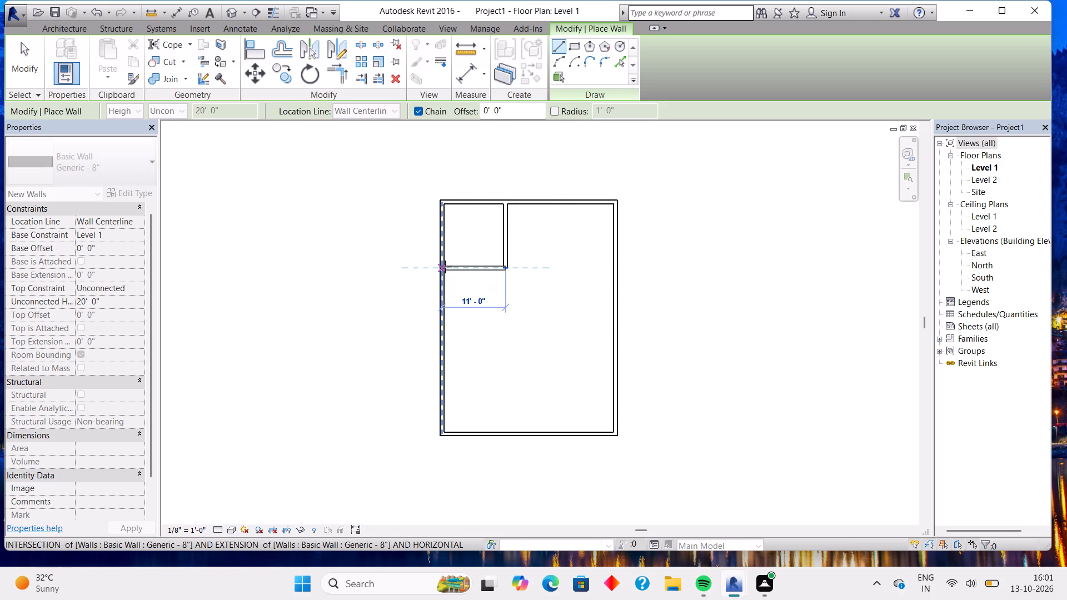
pyautogui.click(445, 267)
pyautogui.press('Escape')
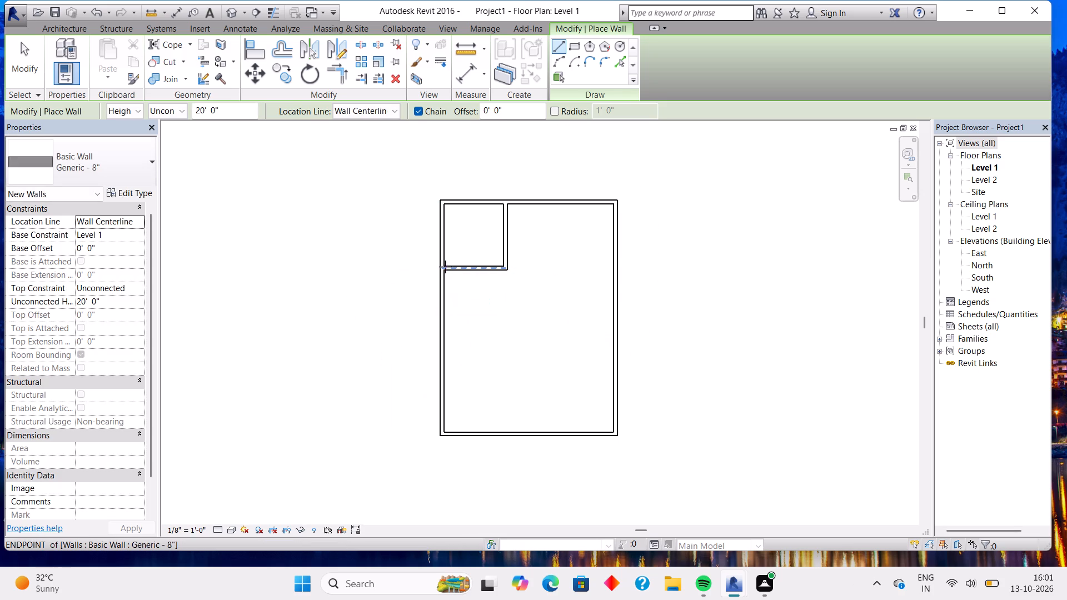
# Enclose a small room beside the upper-left room with a 6' wall down from the top wall, 6' from the partition, and a wall back across.
pyautogui.scroll(2, 573, 264)
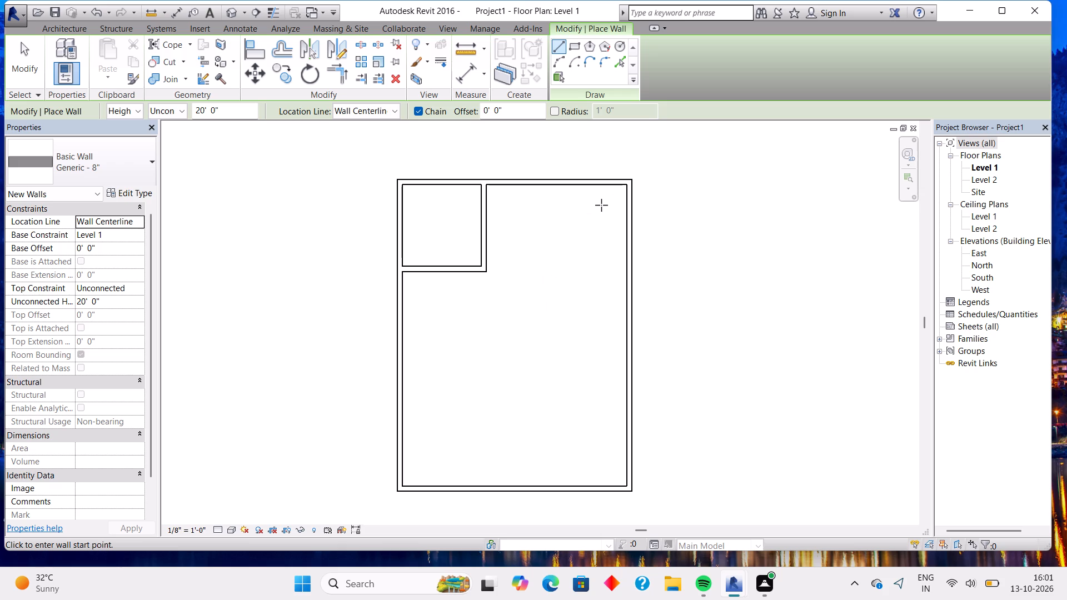
pyautogui.click(530, 189)
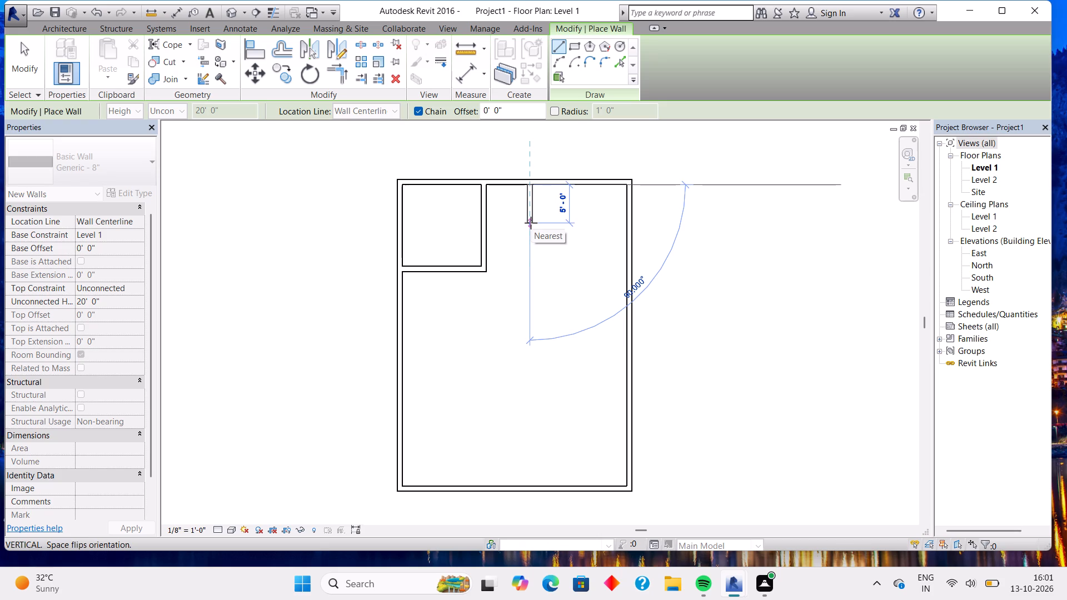
pyautogui.press('6')
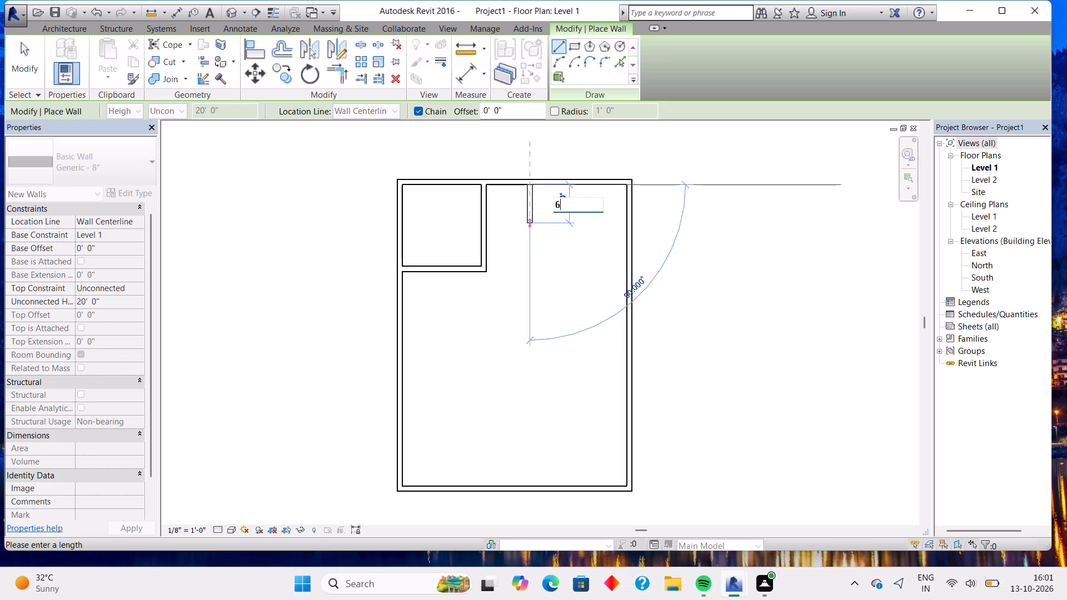
pyautogui.press('Return')
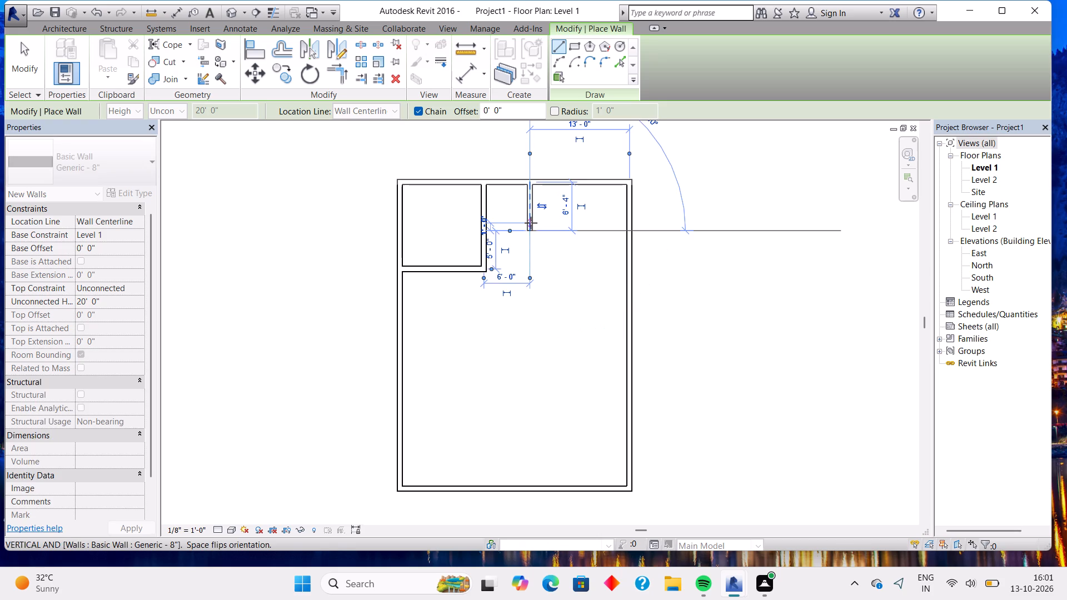
pyautogui.click(480, 234)
pyautogui.press('Escape')
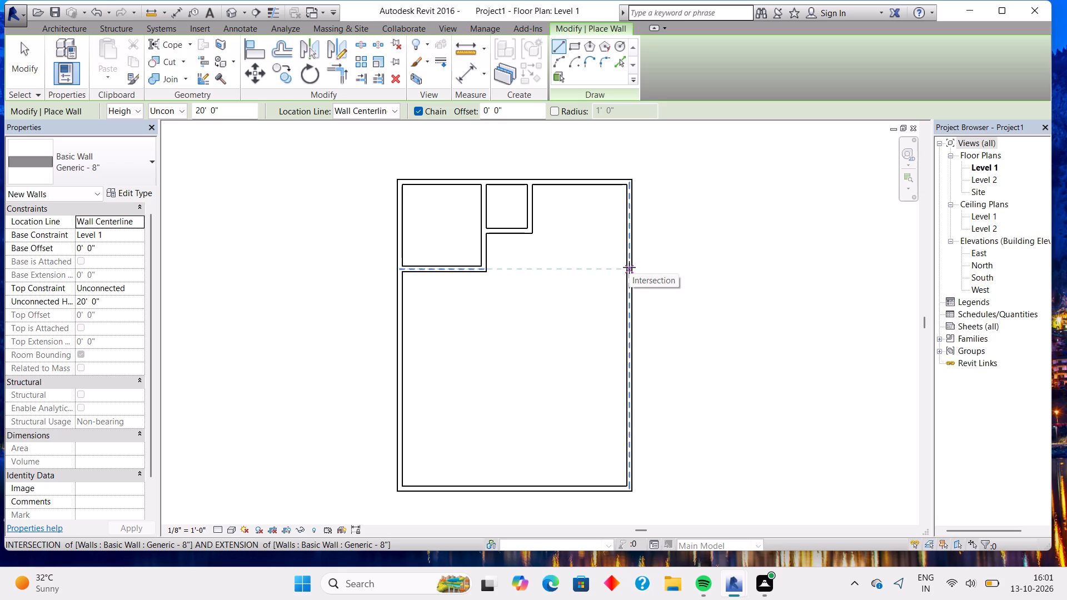
# Enclose the upper-right room with a 13' wall from the right wall, aligned with the upper-left room's bottom wall, and a wall up to the small room.
pyautogui.click(629, 267)
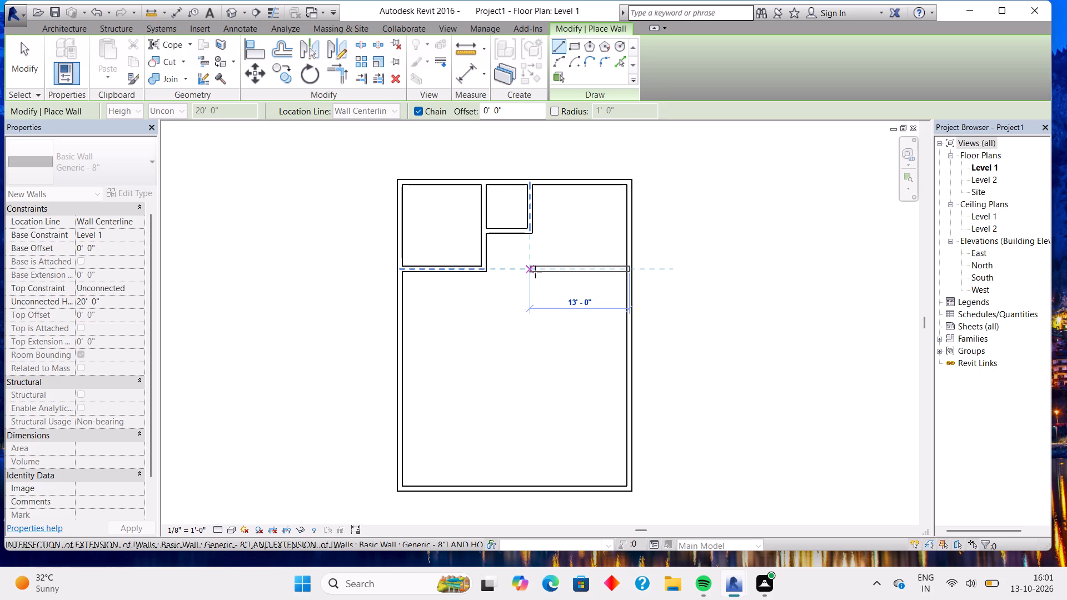
pyautogui.click(535, 272)
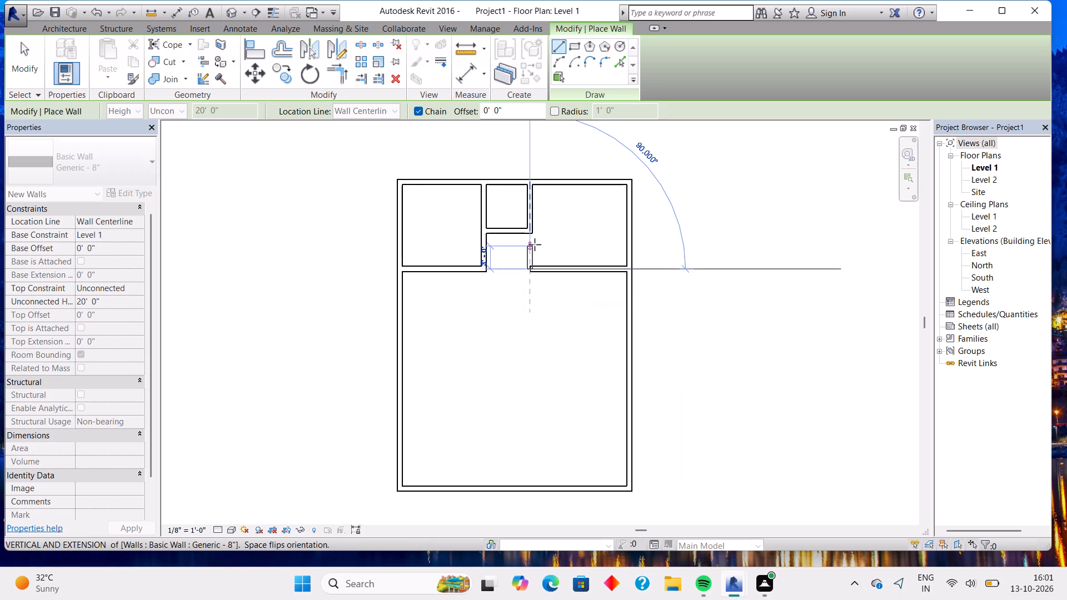
pyautogui.click(535, 235)
pyautogui.press('Escape')
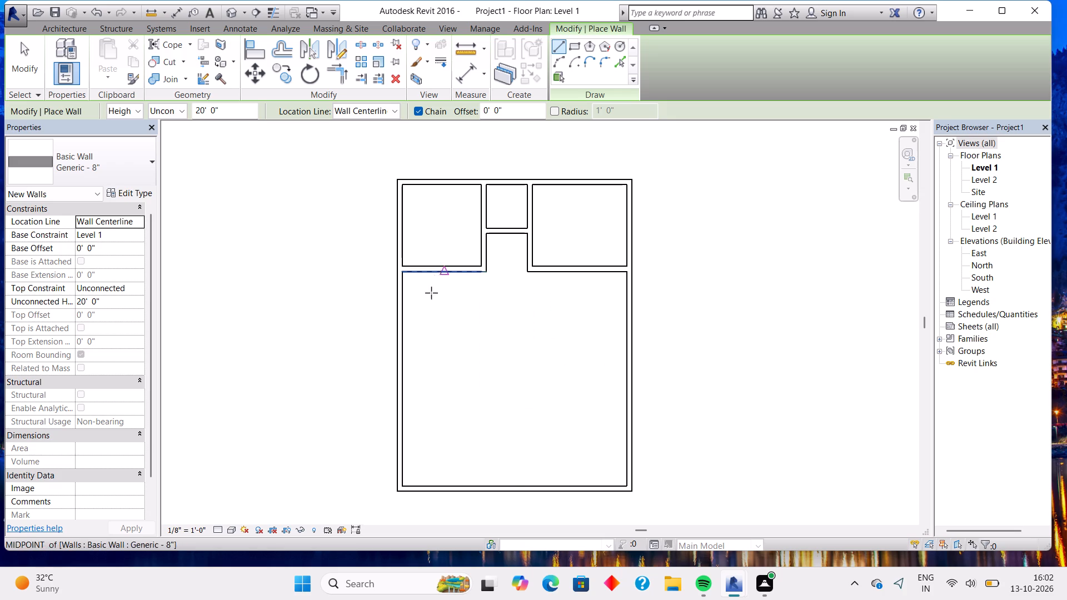
# Draw an 11' horizontal wall from the left exterior wall, about 5' below the upper-left room's bottom wall.
pyautogui.click(406, 308)
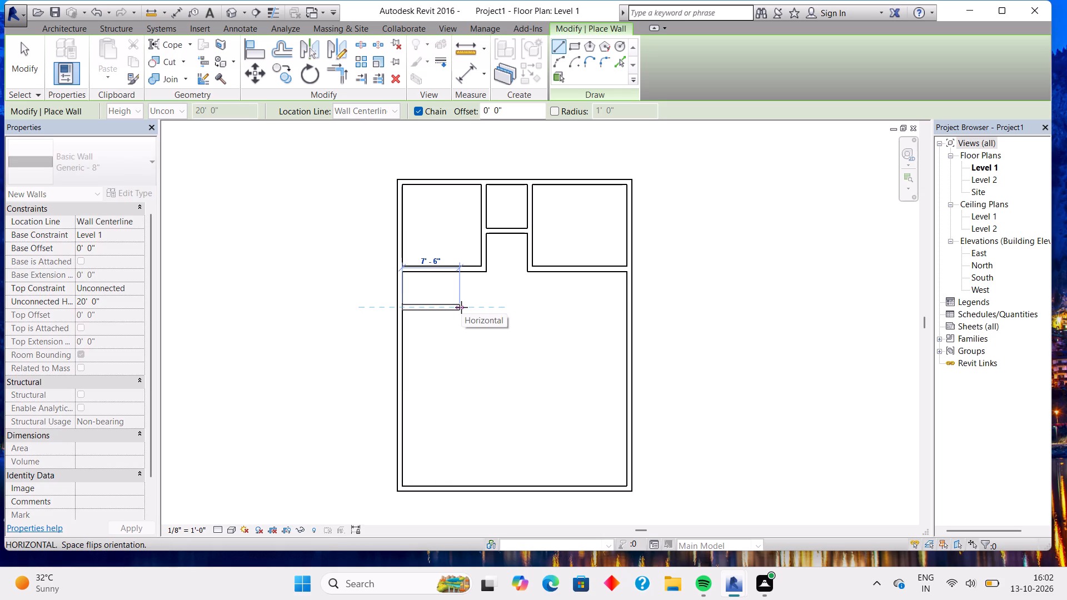
pyautogui.write('11')
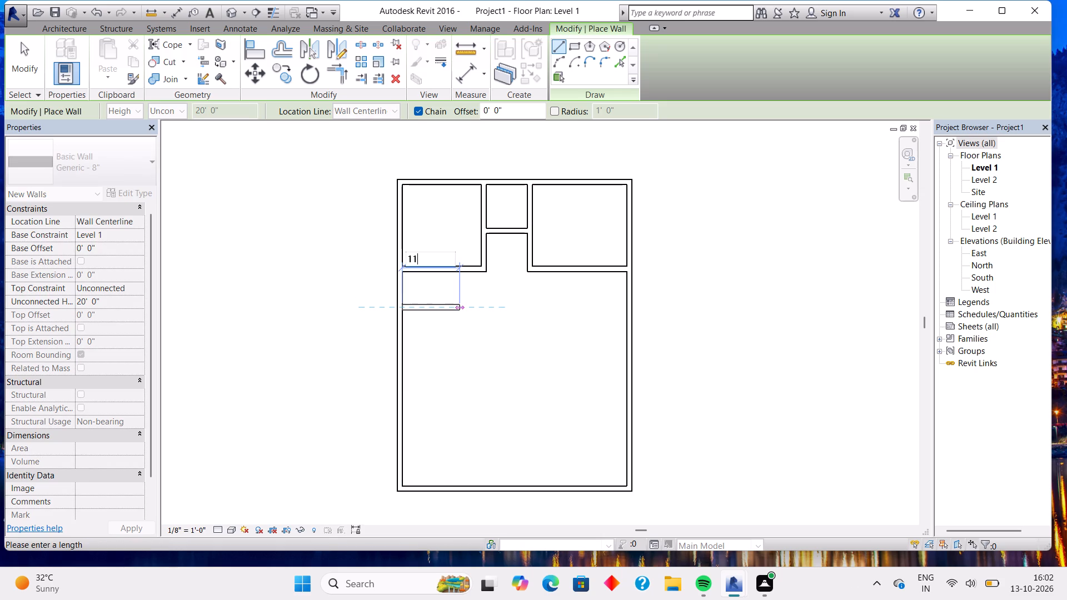
pyautogui.press('Return')
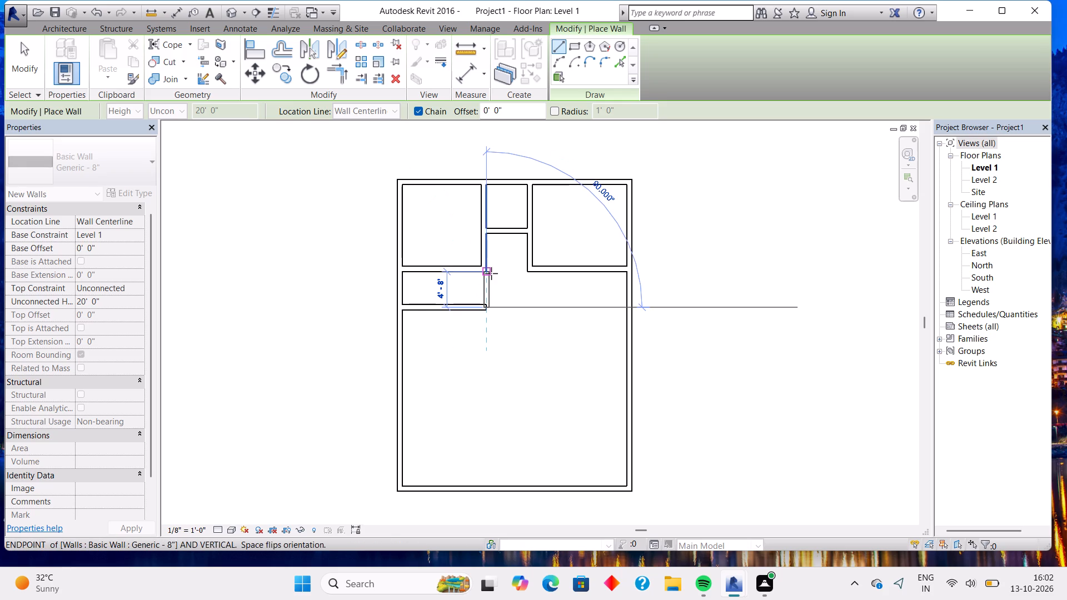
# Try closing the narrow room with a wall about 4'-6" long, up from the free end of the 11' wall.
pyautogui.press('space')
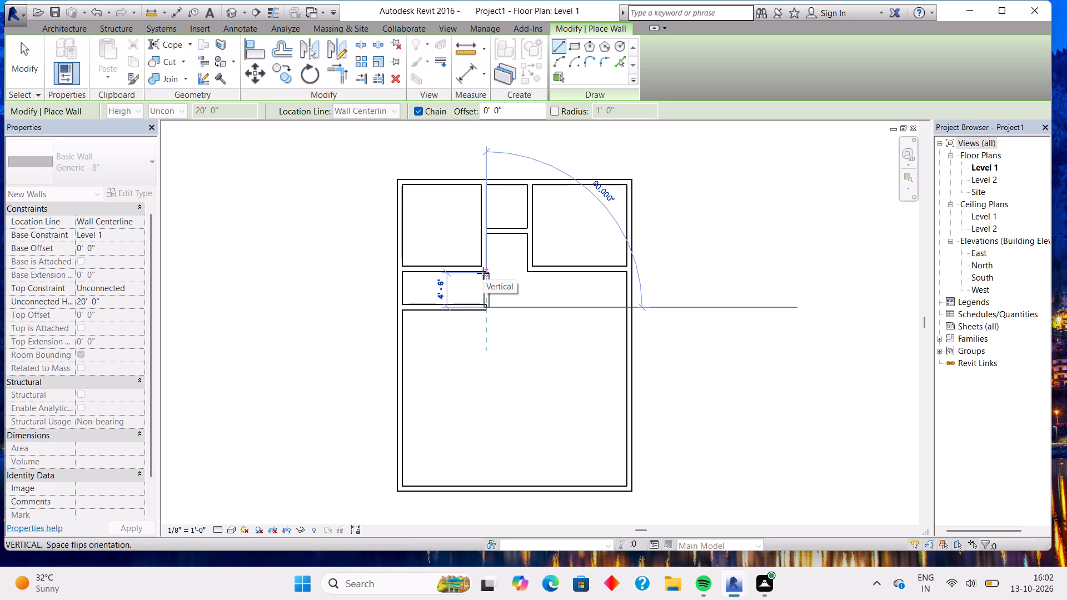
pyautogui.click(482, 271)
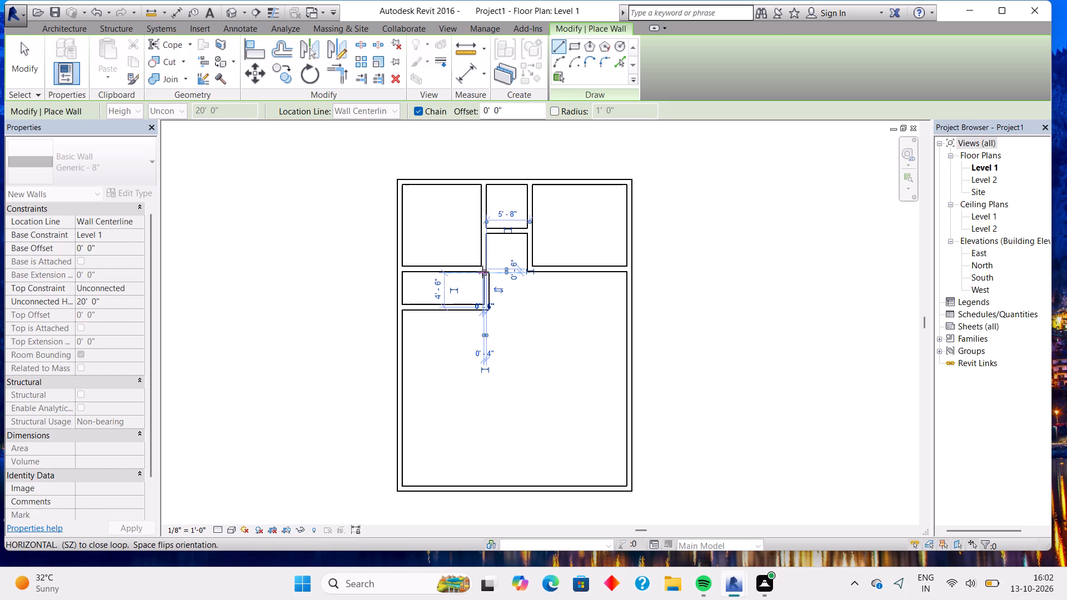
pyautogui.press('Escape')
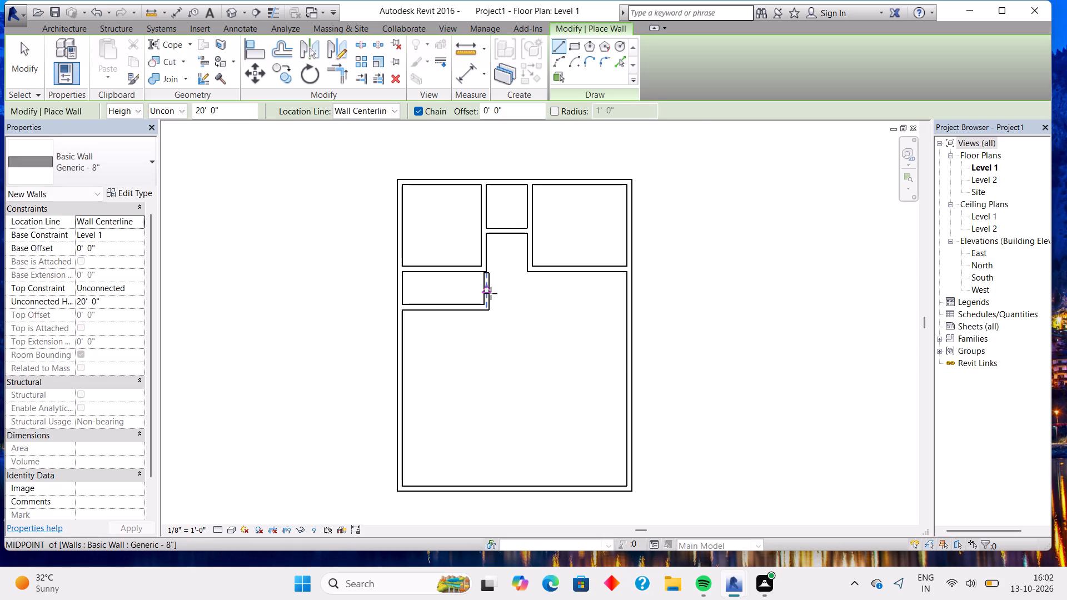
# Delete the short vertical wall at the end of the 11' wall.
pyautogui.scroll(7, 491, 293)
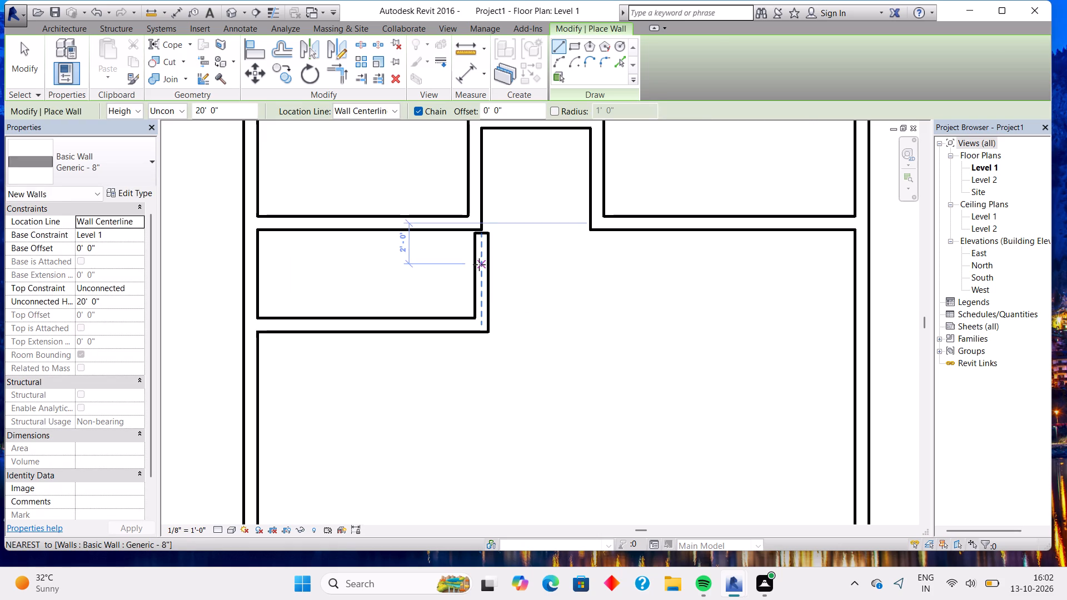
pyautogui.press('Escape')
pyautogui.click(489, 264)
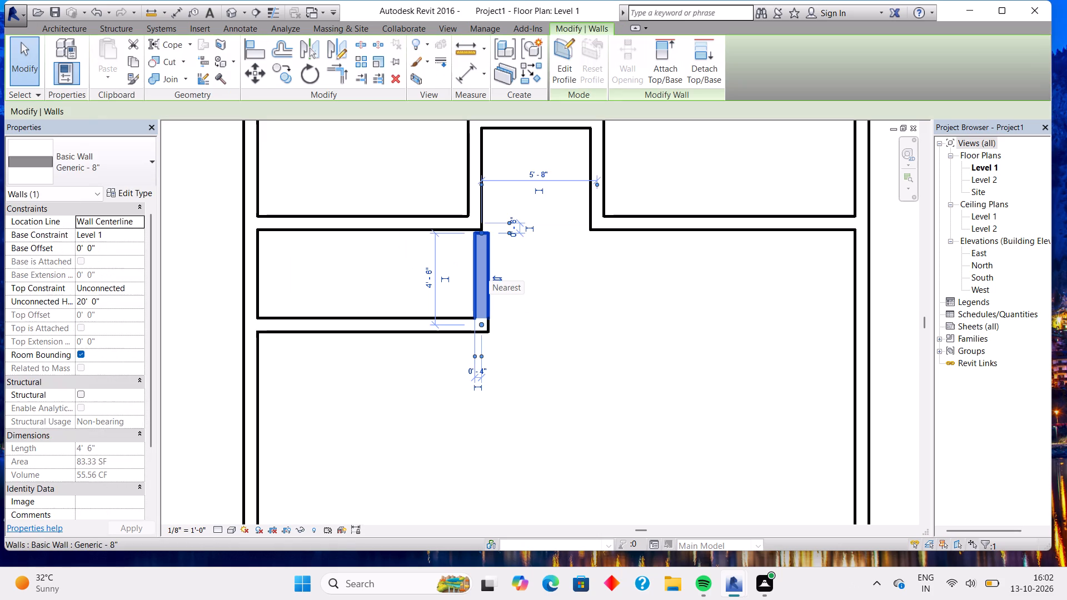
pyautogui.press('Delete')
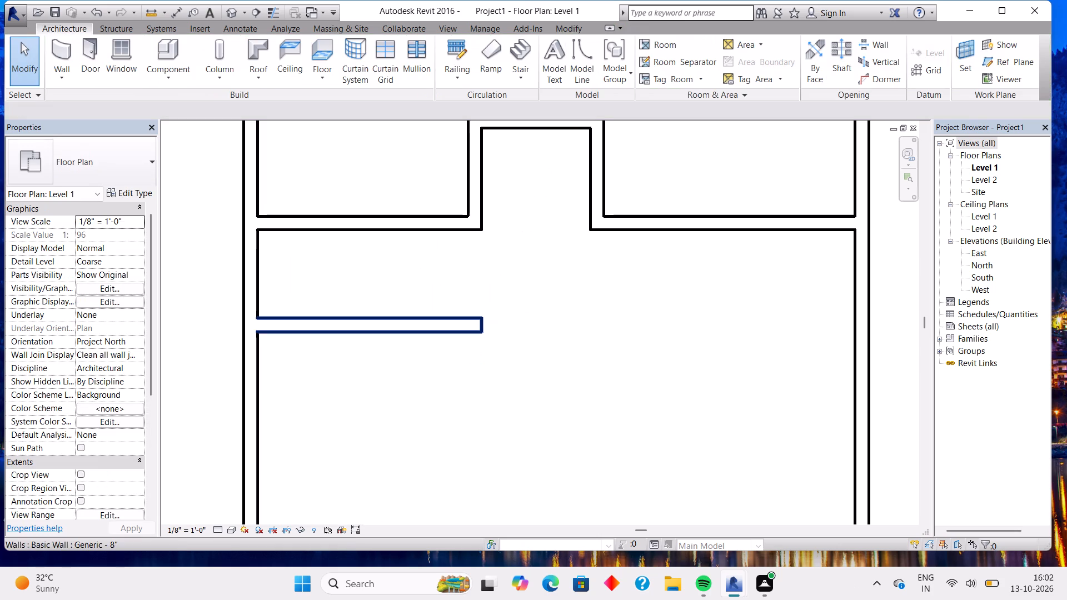
# Close the narrow room with a vertical wall from the 11' wall's end up to the upper-left room, in line with that room's right wall.
pyautogui.click(51, 48)
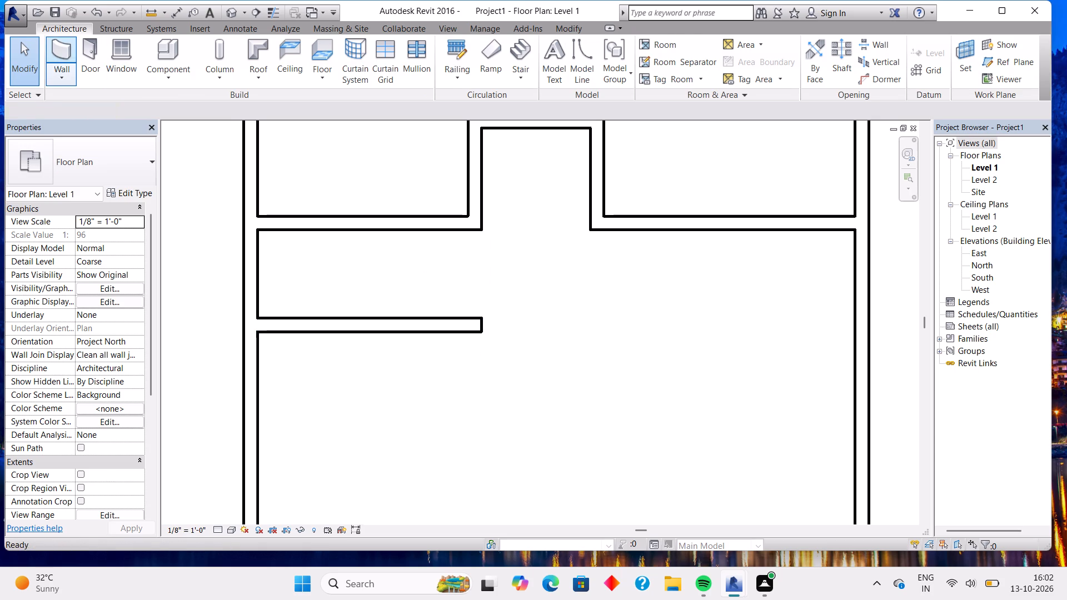
pyautogui.click(472, 318)
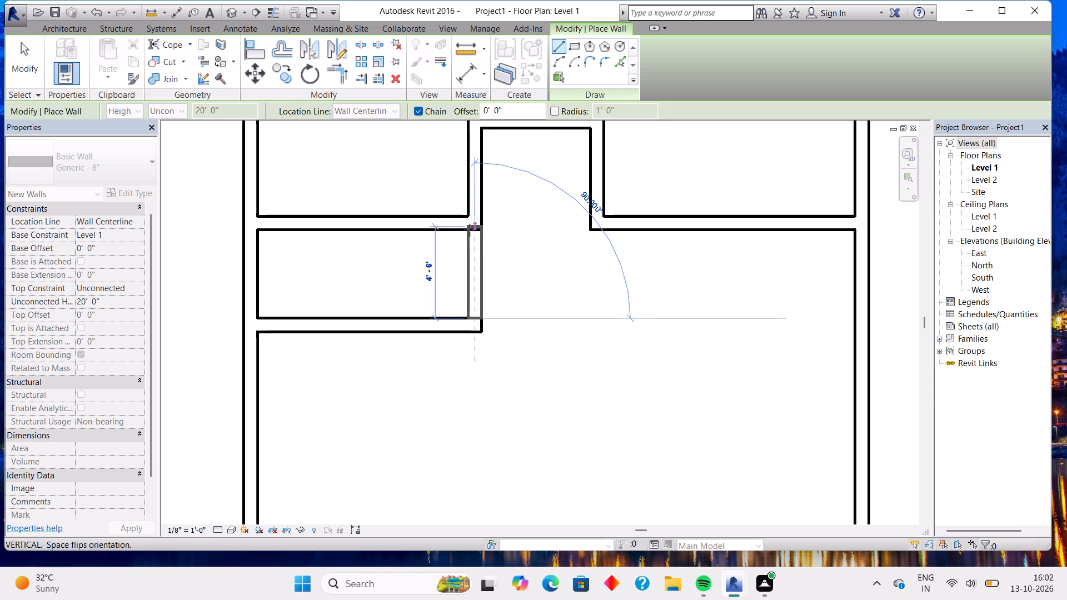
pyautogui.click(470, 230)
pyautogui.scroll(-5, 507, 301)
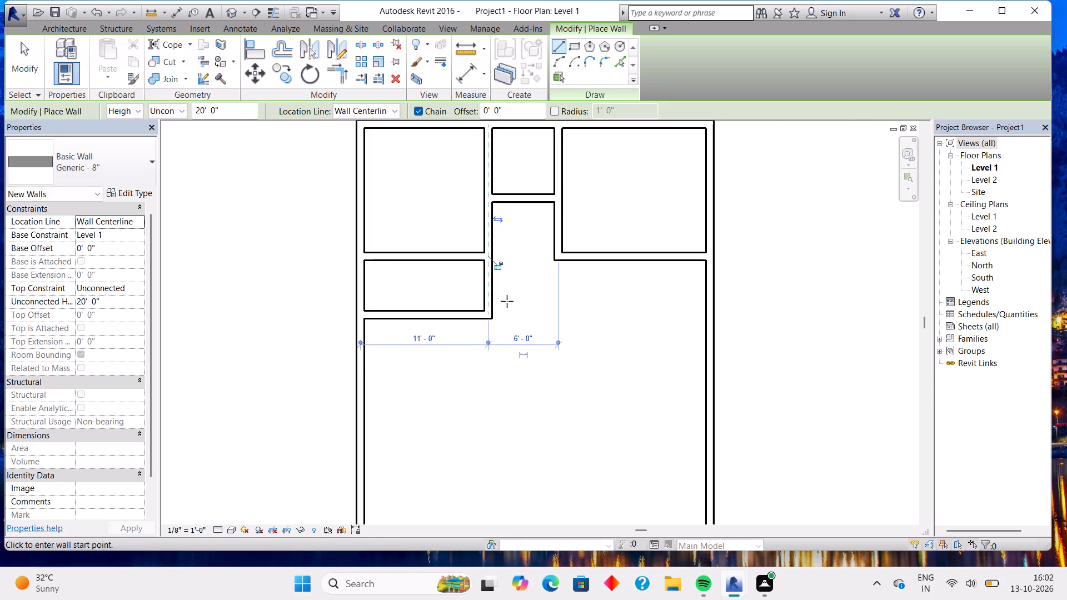
pyautogui.scroll(-1, 507, 301)
pyautogui.press('Escape')
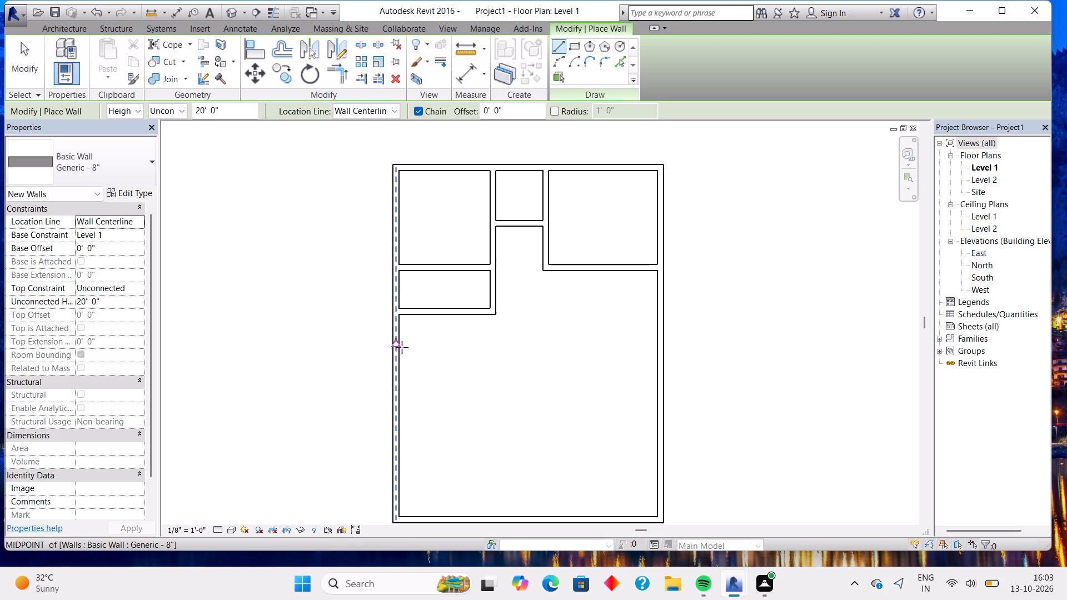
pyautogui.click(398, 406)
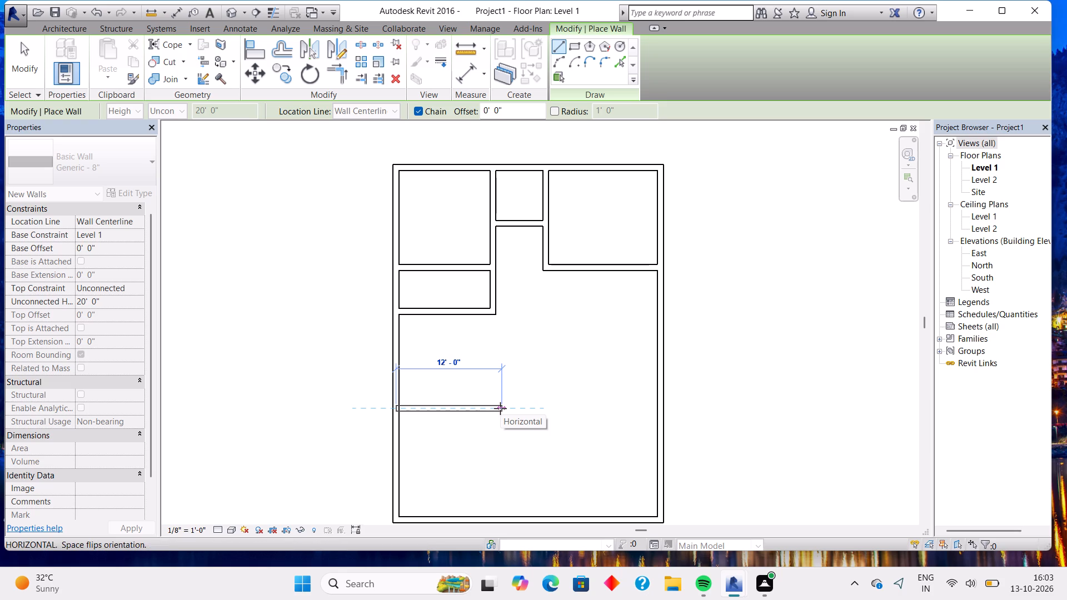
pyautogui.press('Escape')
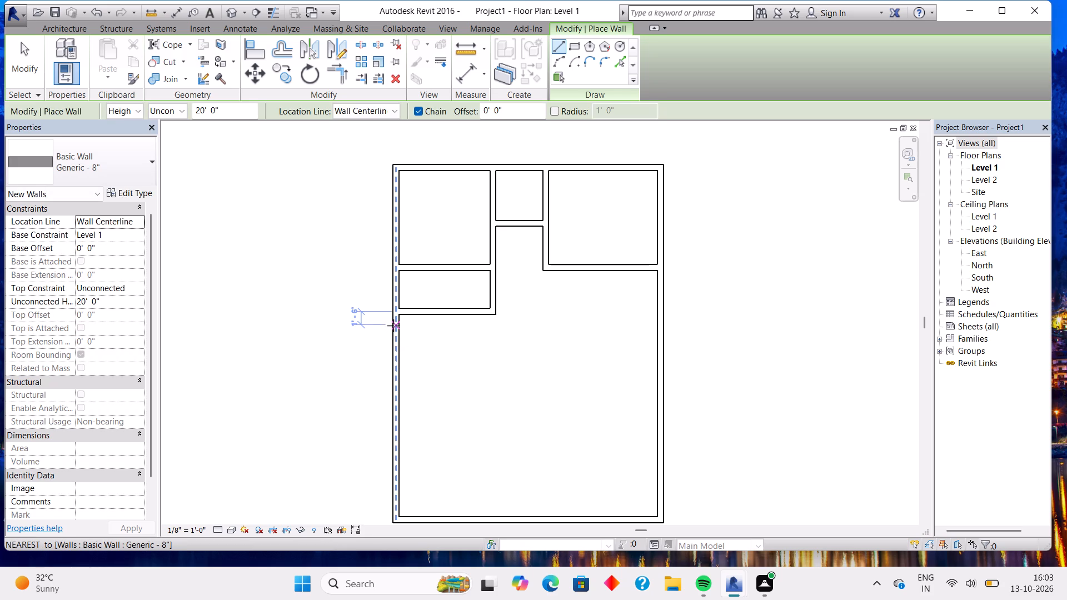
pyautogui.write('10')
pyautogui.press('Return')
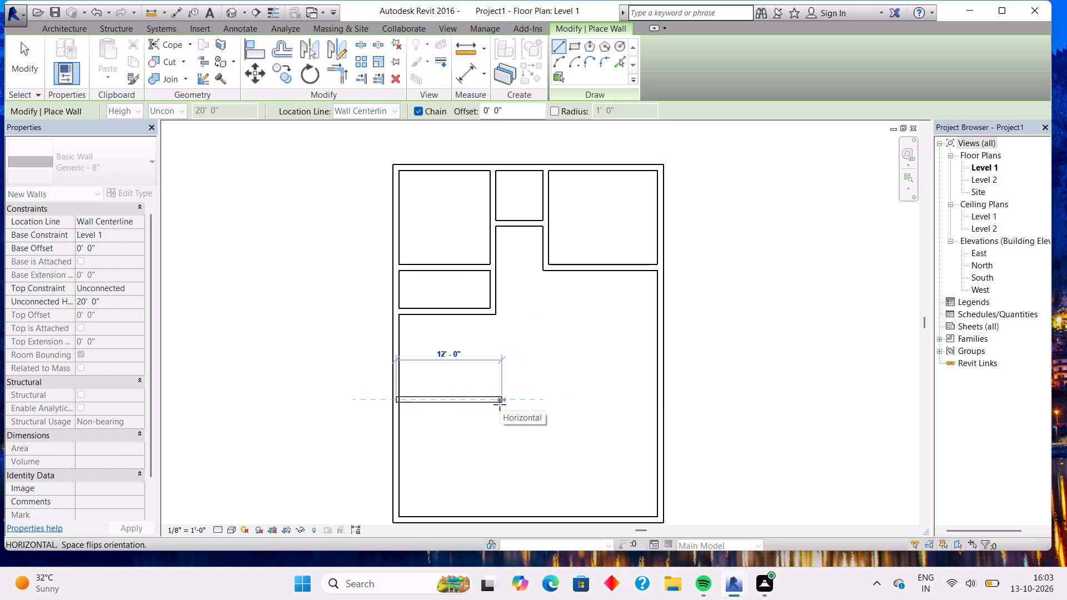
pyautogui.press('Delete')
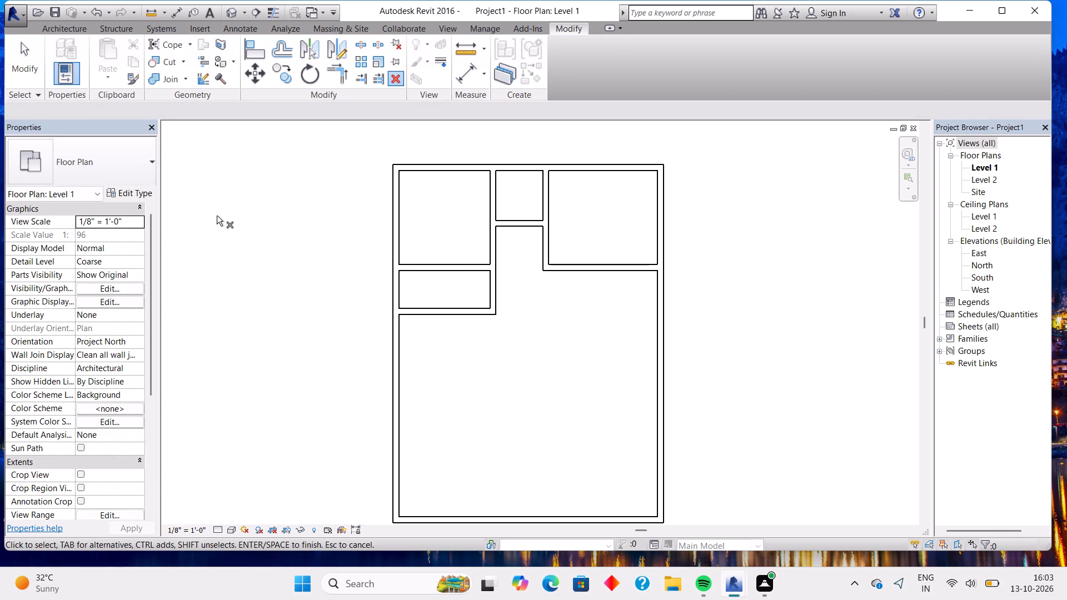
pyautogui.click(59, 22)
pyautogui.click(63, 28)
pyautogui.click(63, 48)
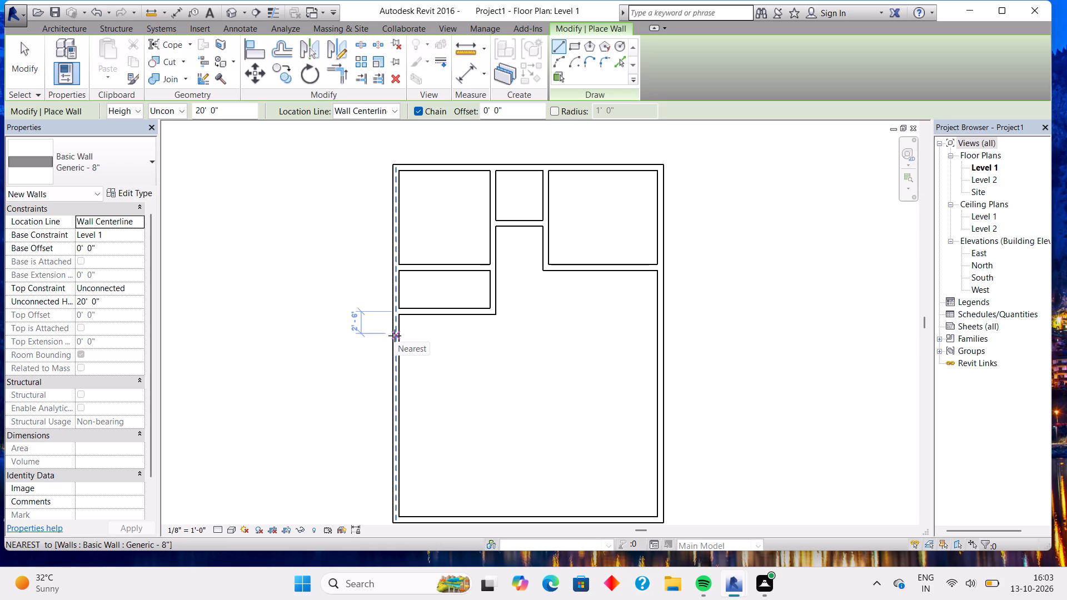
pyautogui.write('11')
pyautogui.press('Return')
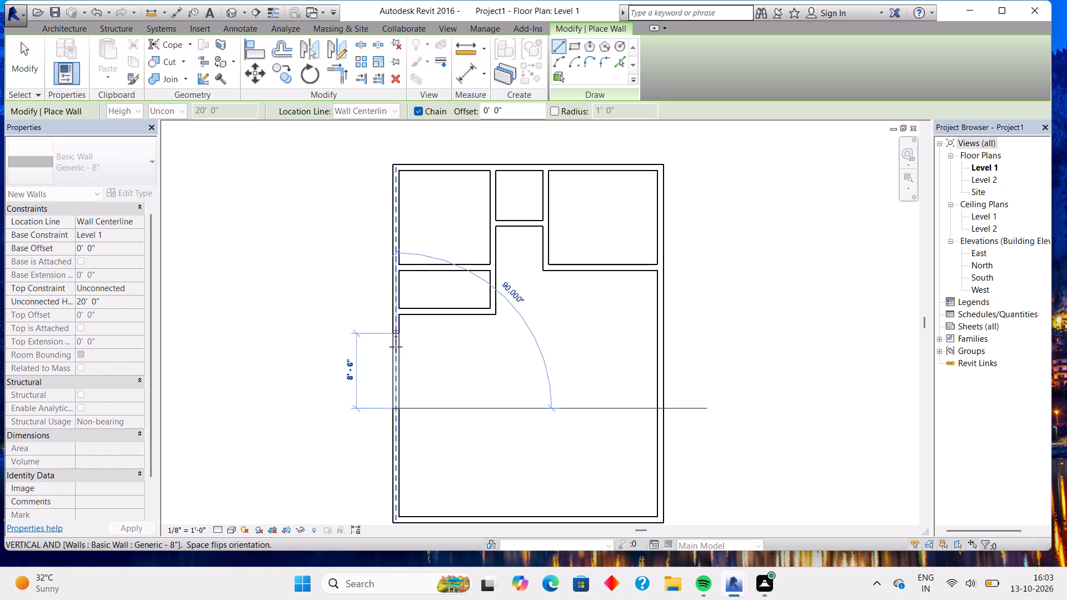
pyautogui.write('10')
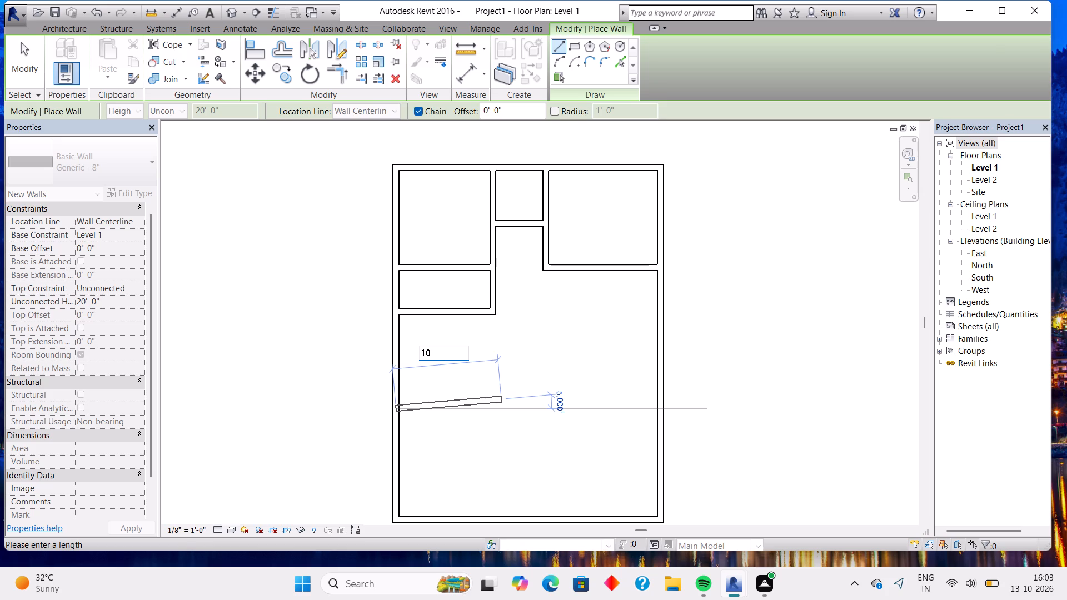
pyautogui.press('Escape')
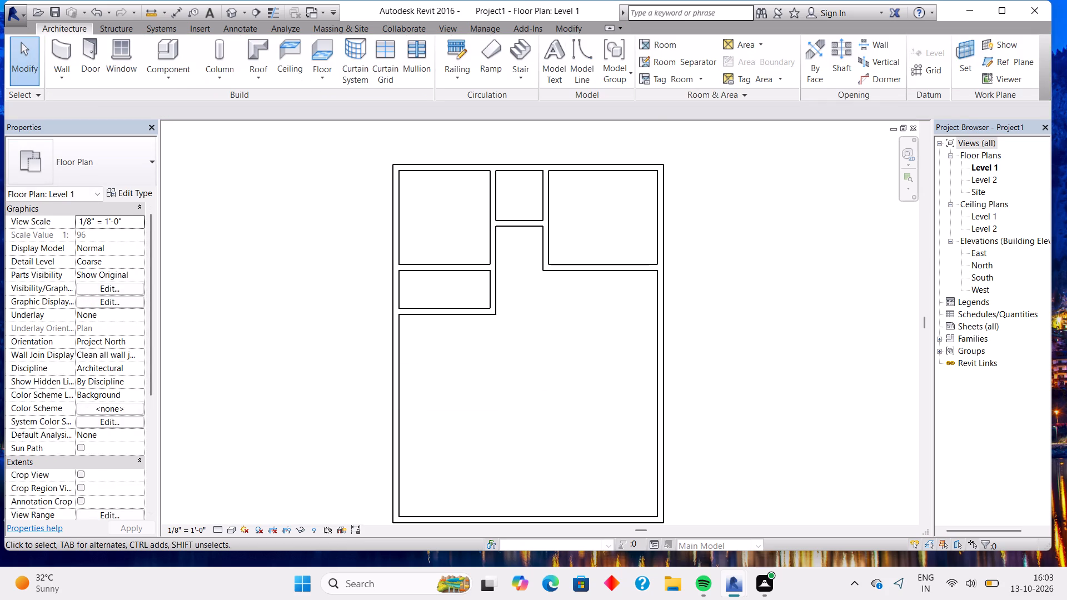
# Enclose a room below the narrow room with a 10' wall from the left wall, 11' below its bottom wall, and a wall up to it.
pyautogui.click(69, 58)
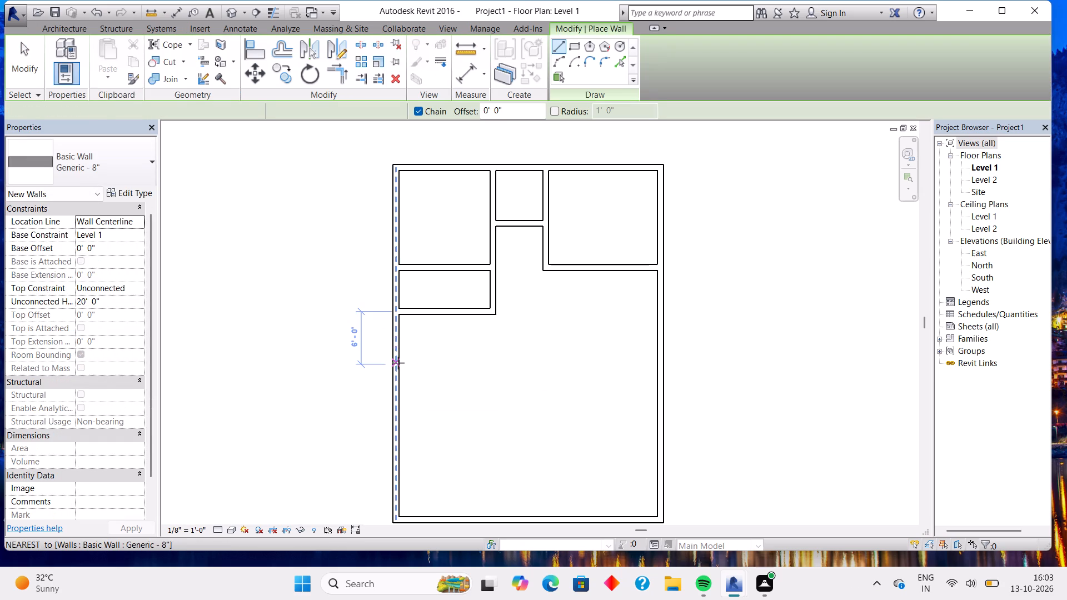
pyautogui.write('11')
pyautogui.press('Return')
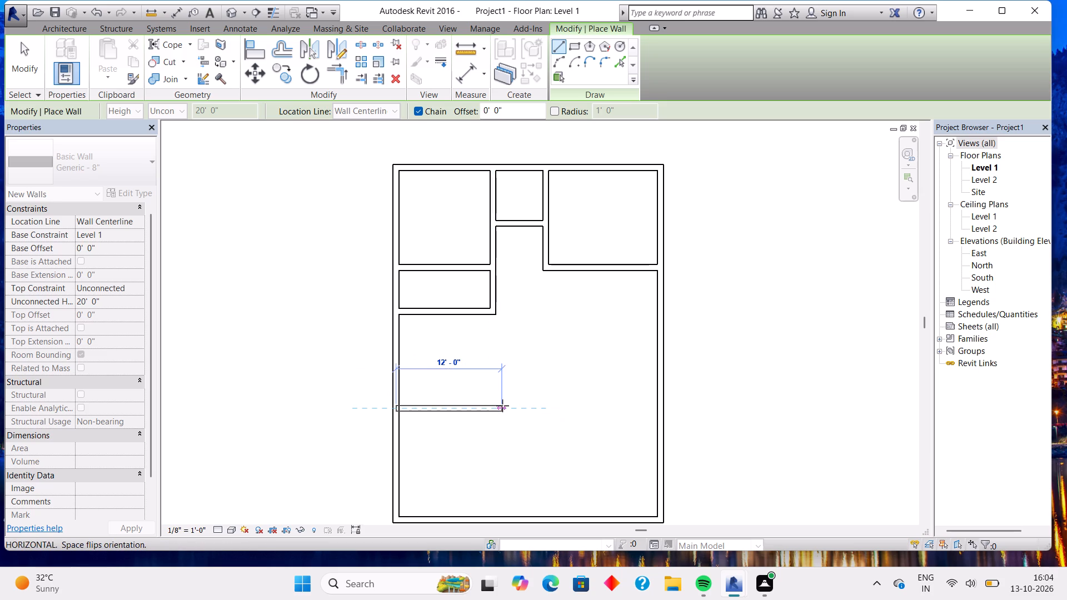
pyautogui.write('10')
pyautogui.press('Return')
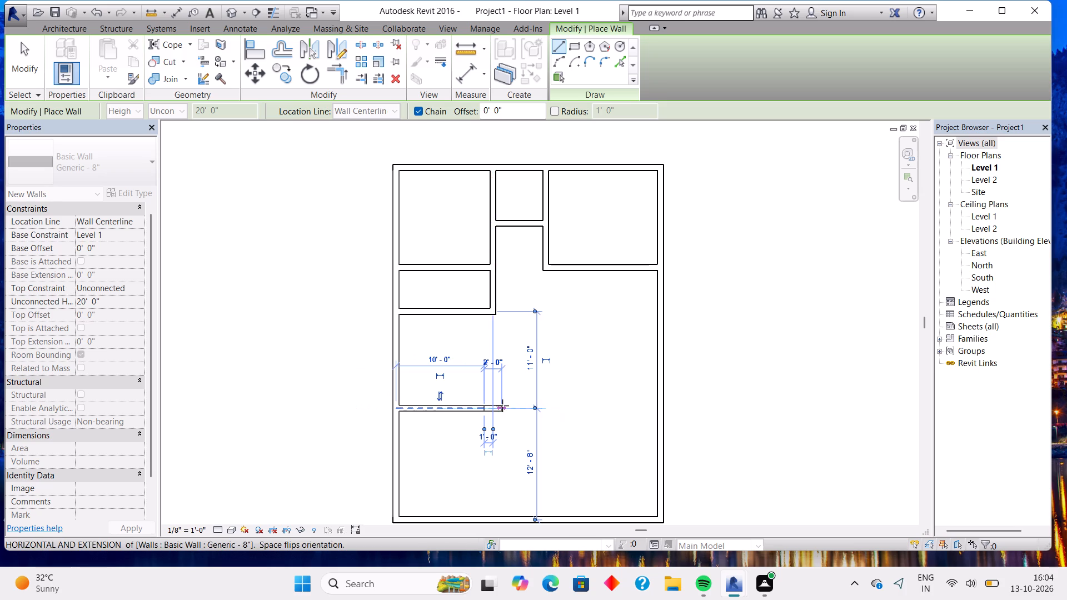
pyautogui.click(479, 319)
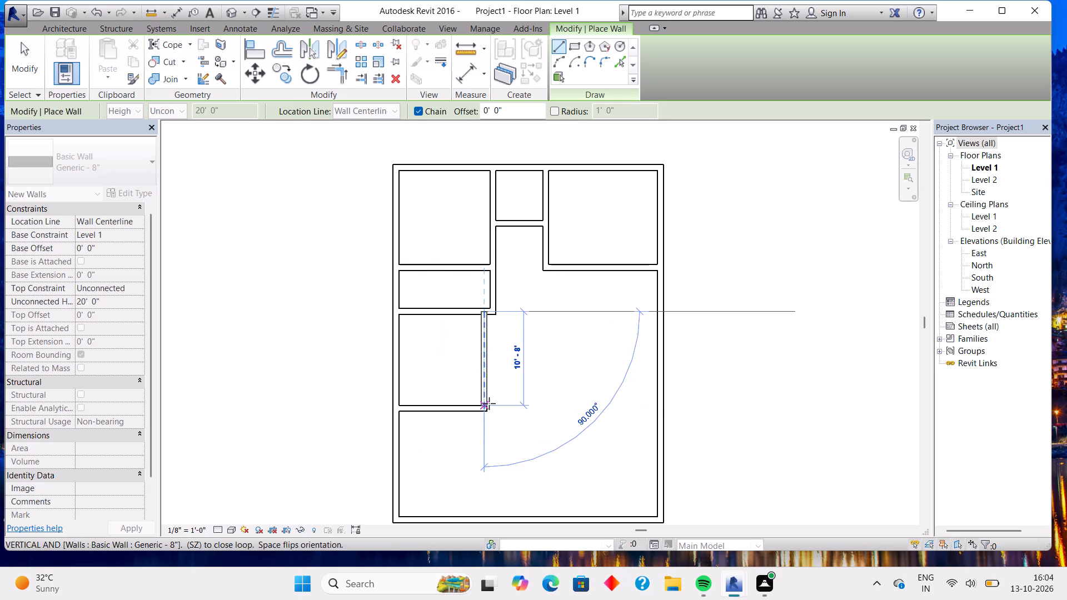
pyautogui.press('Escape')
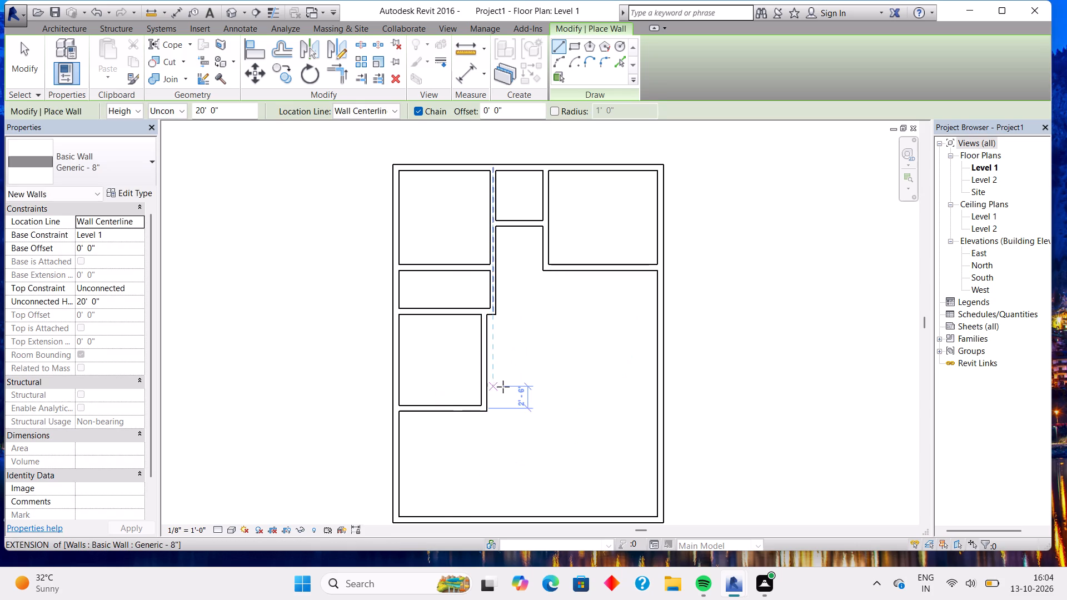
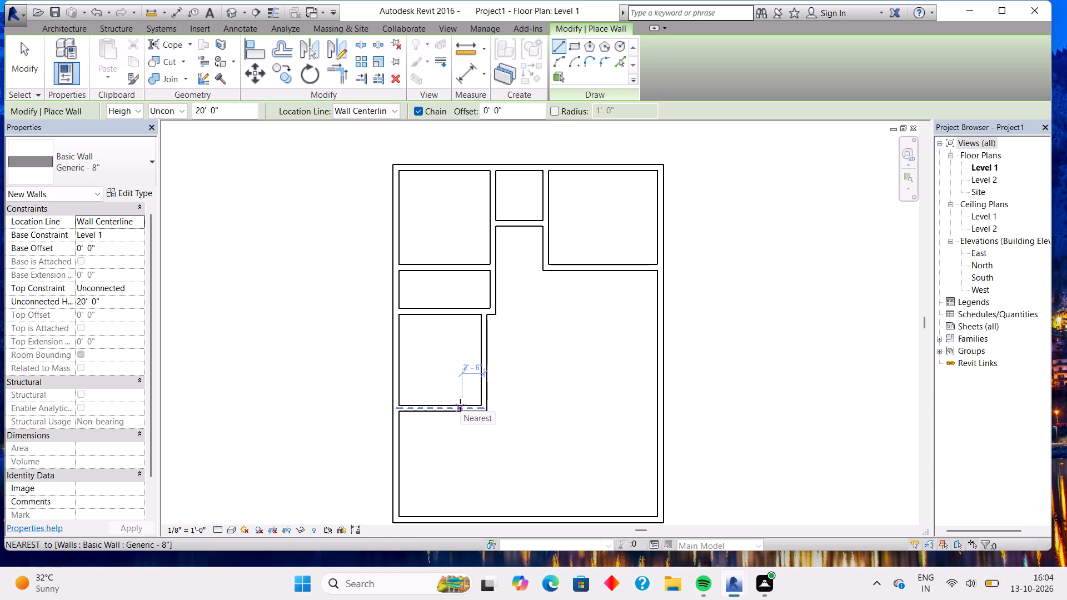
# Delete the vertical wall and the 10' bottom wall that enclose the room below the narrow room.
pyautogui.press('Escape')
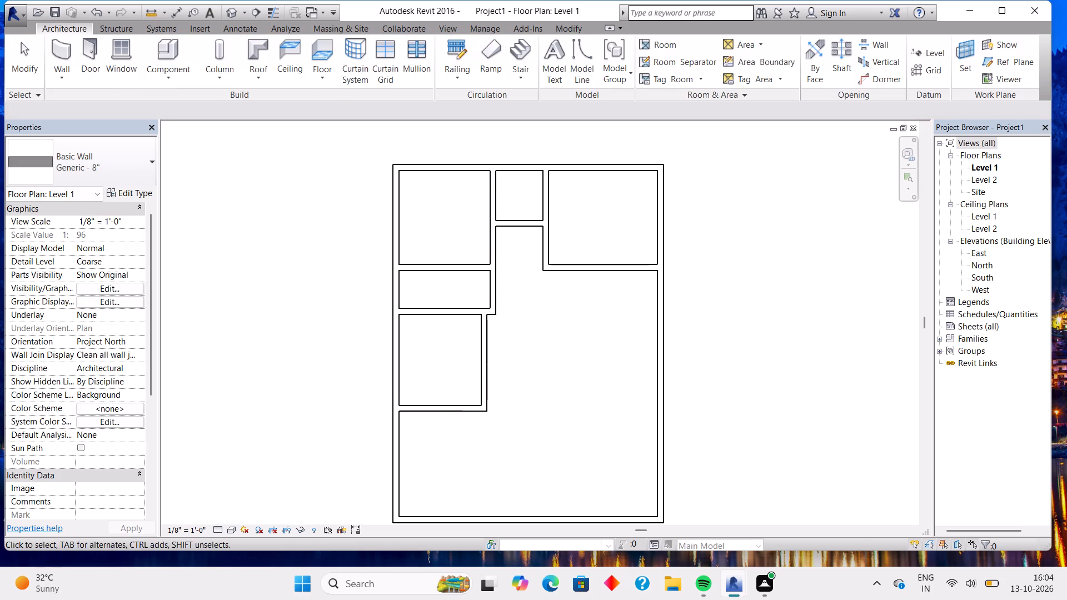
pyautogui.click(480, 359)
pyautogui.press('Delete')
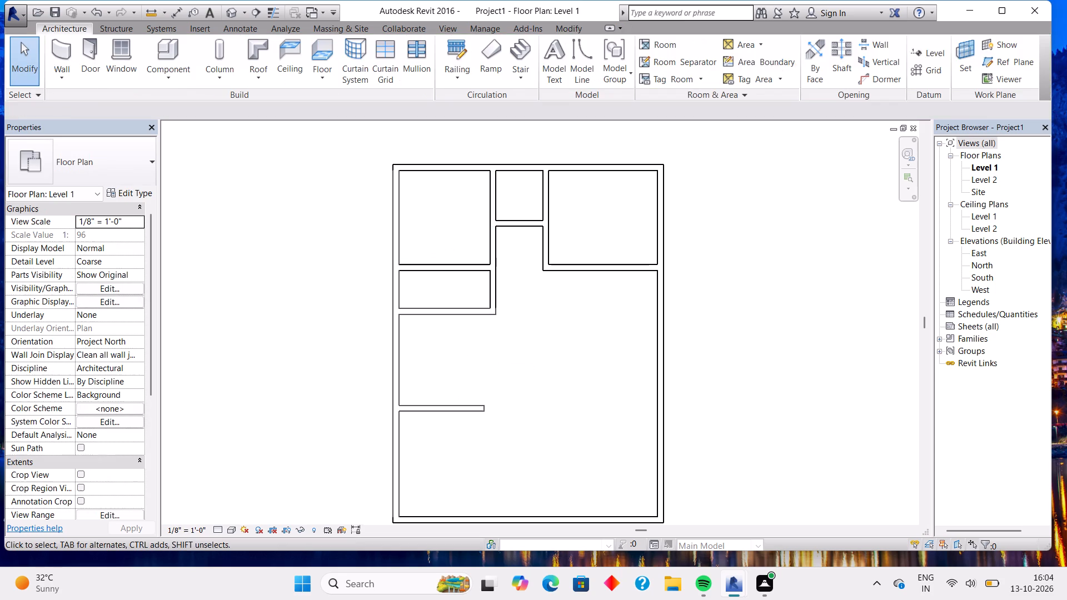
pyautogui.click(466, 403)
pyautogui.press('Delete')
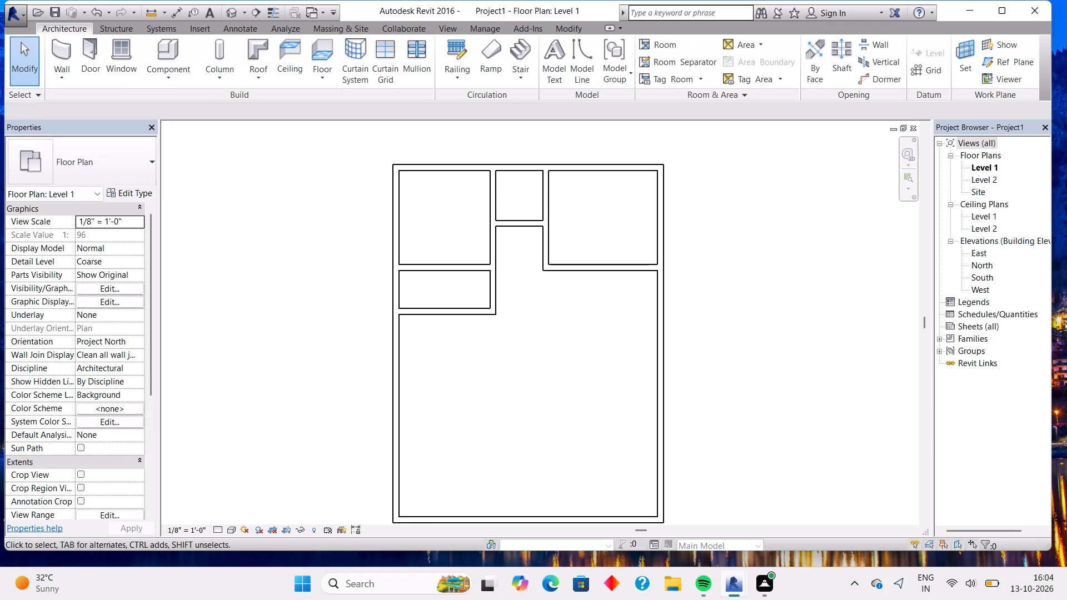
# Draw an 11' horizontal wall from the left exterior wall, 10' below the narrow room's bottom wall.
pyautogui.click(72, 47)
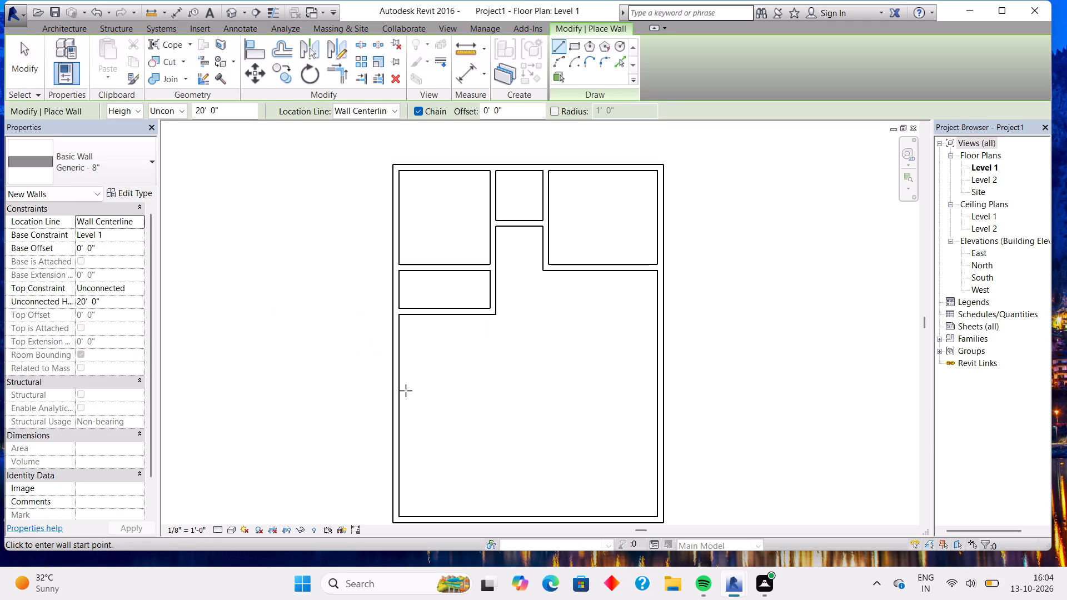
pyautogui.write('10')
pyautogui.press('Return')
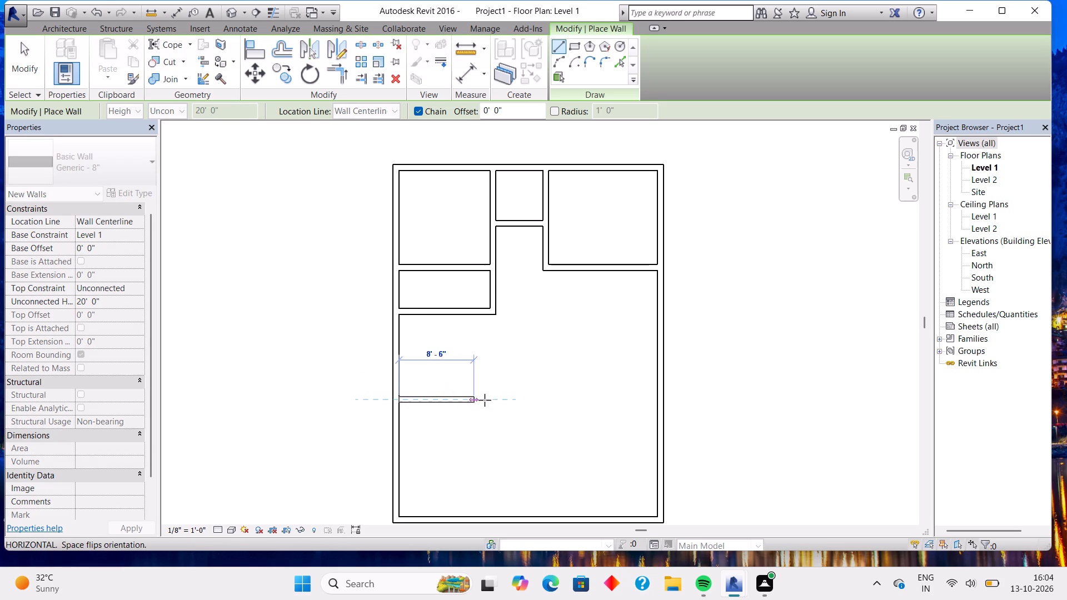
pyautogui.write('11')
pyautogui.press('Return')
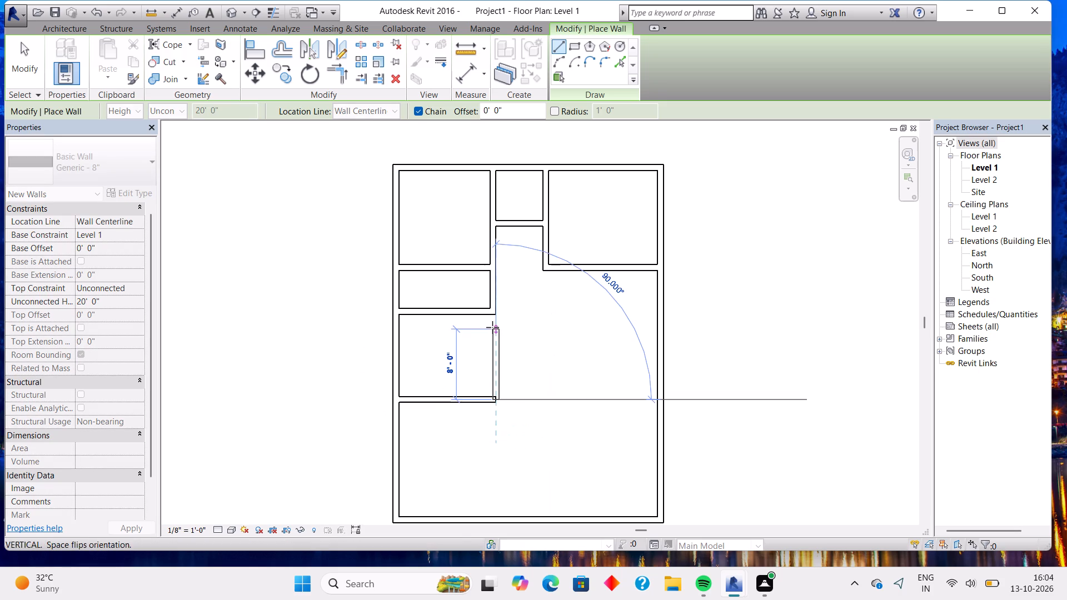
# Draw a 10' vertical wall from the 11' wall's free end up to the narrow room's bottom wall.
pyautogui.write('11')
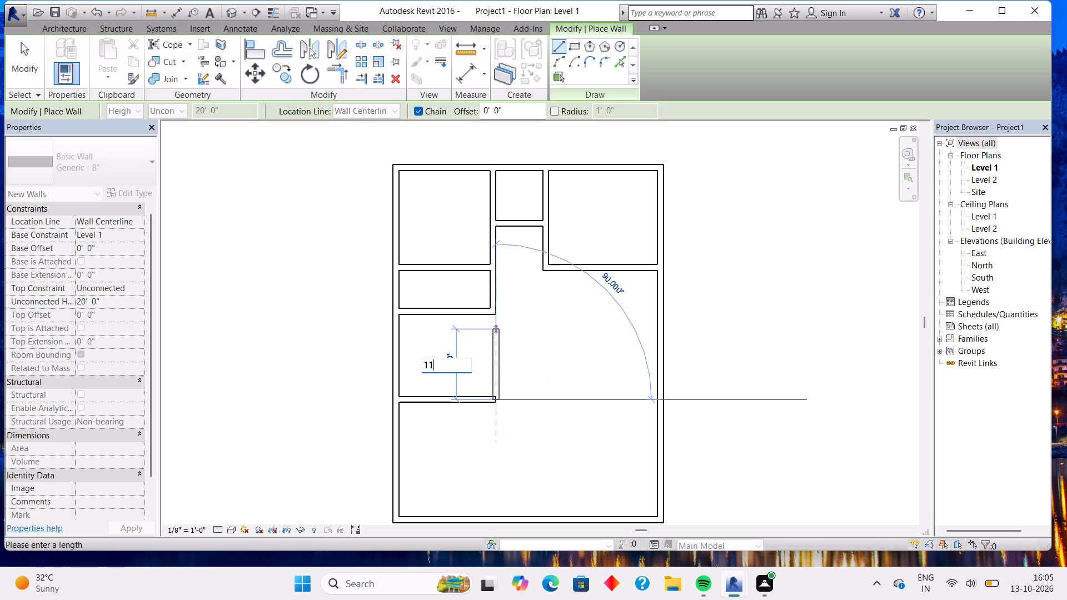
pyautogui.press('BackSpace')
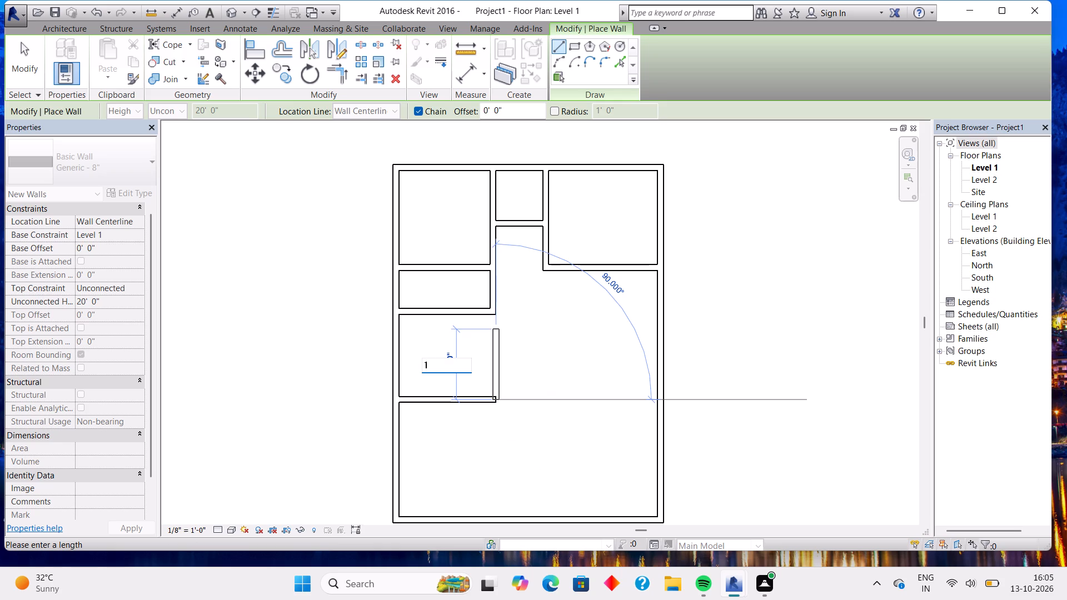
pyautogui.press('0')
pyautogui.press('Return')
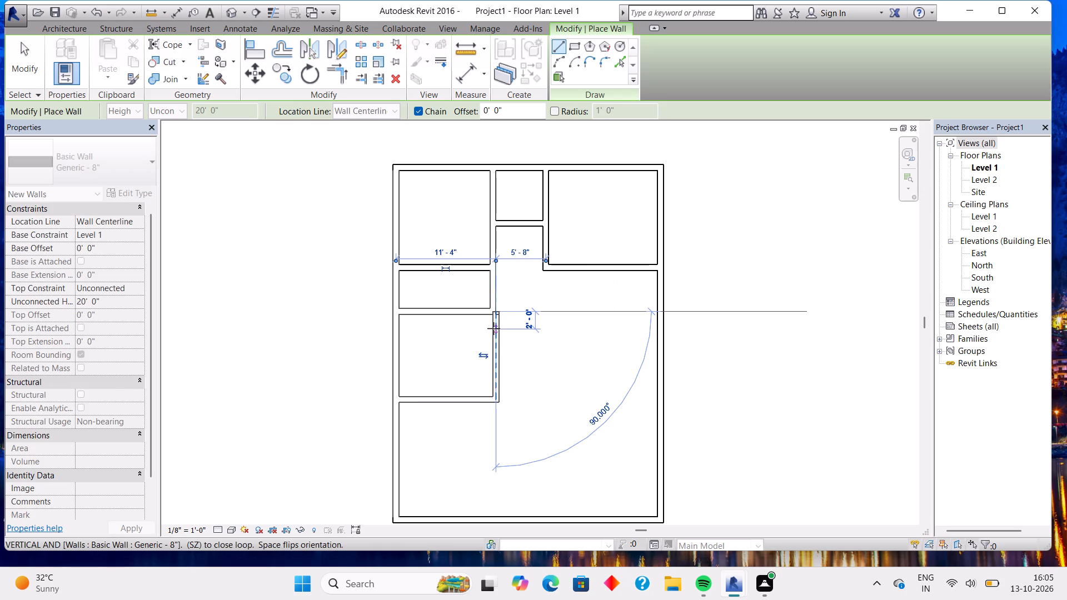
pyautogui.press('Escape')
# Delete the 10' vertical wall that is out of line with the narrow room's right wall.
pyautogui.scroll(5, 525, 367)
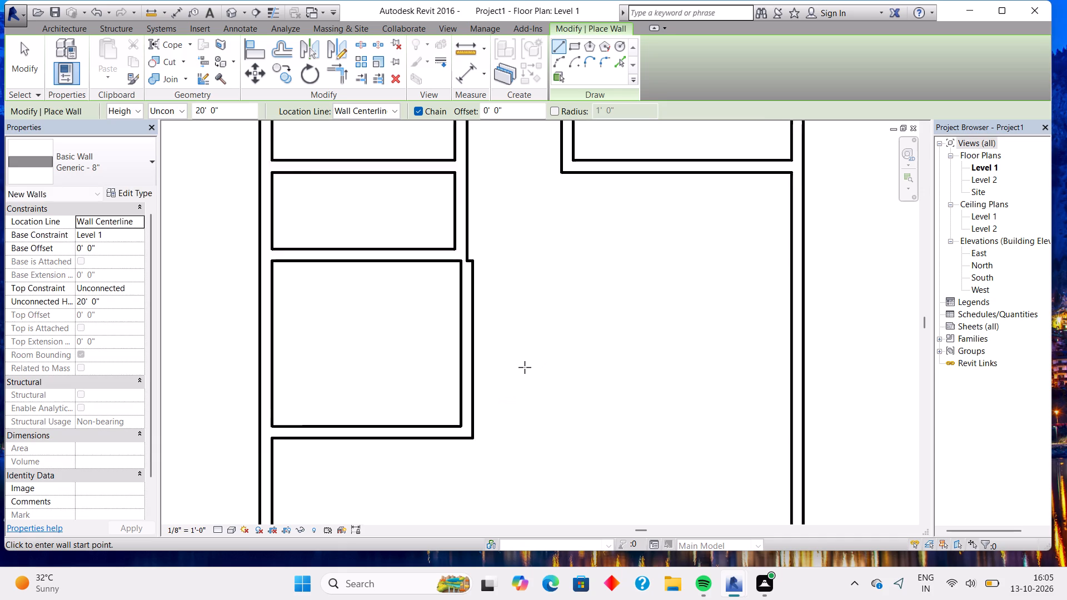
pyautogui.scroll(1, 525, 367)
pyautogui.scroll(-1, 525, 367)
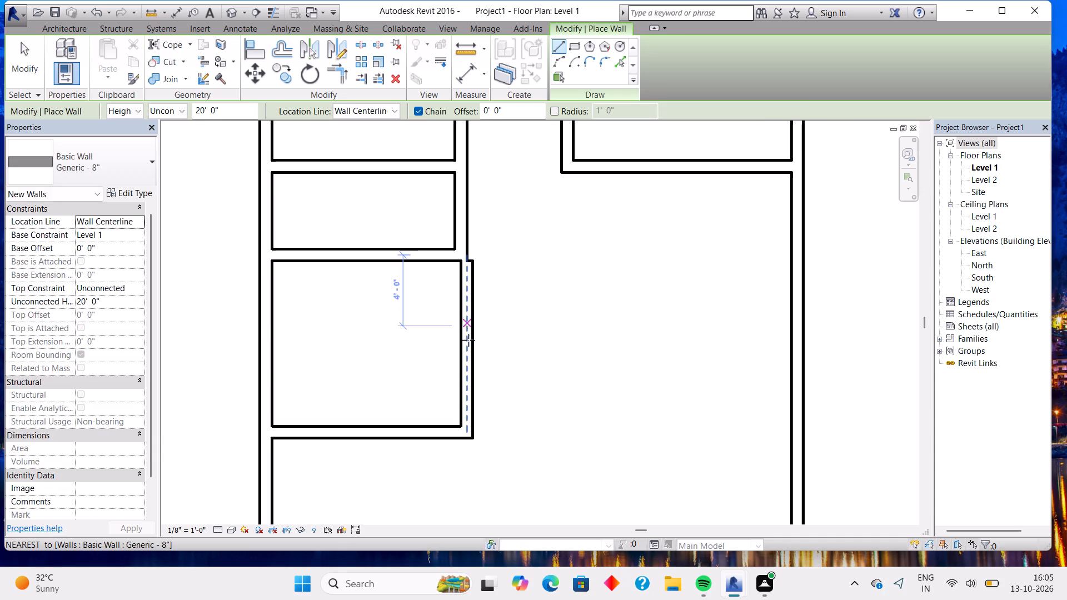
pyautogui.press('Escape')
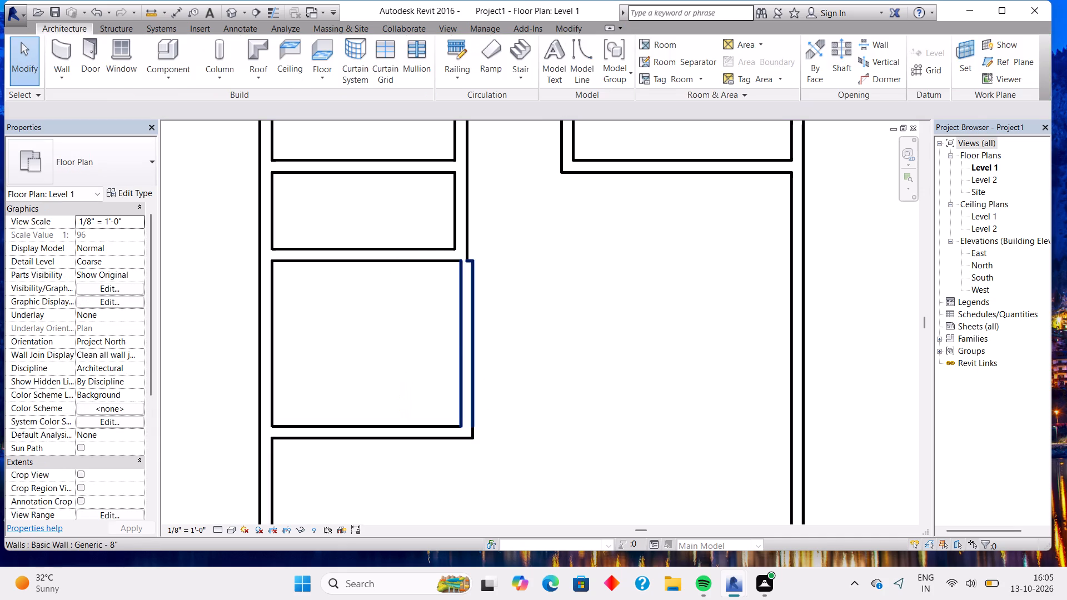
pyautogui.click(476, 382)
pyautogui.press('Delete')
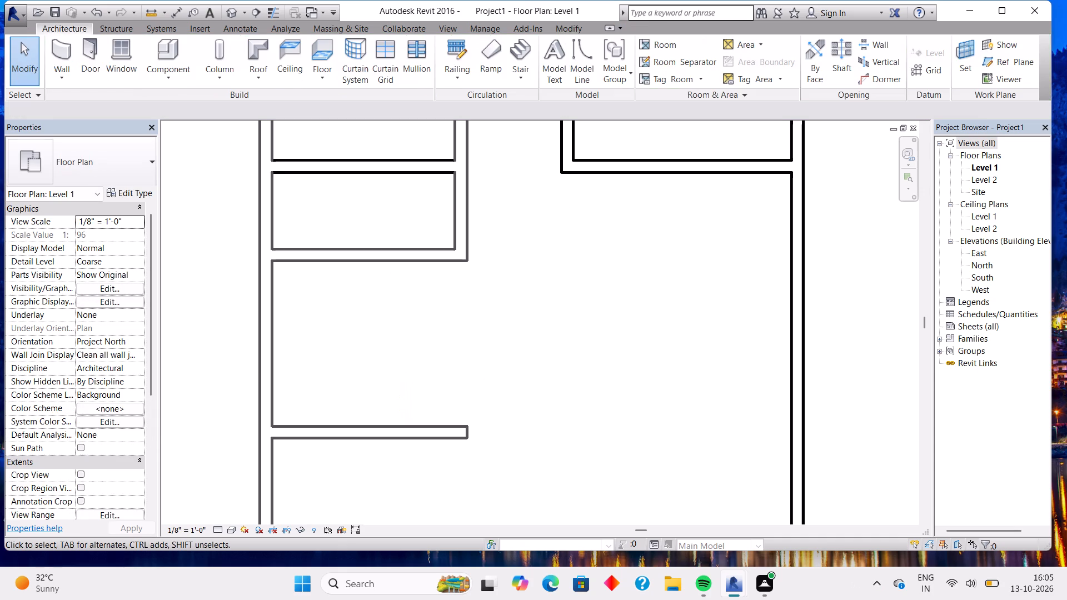
# Close the room below the narrow room with a vertical wall in line with the narrow room's right wall.
pyautogui.click(63, 51)
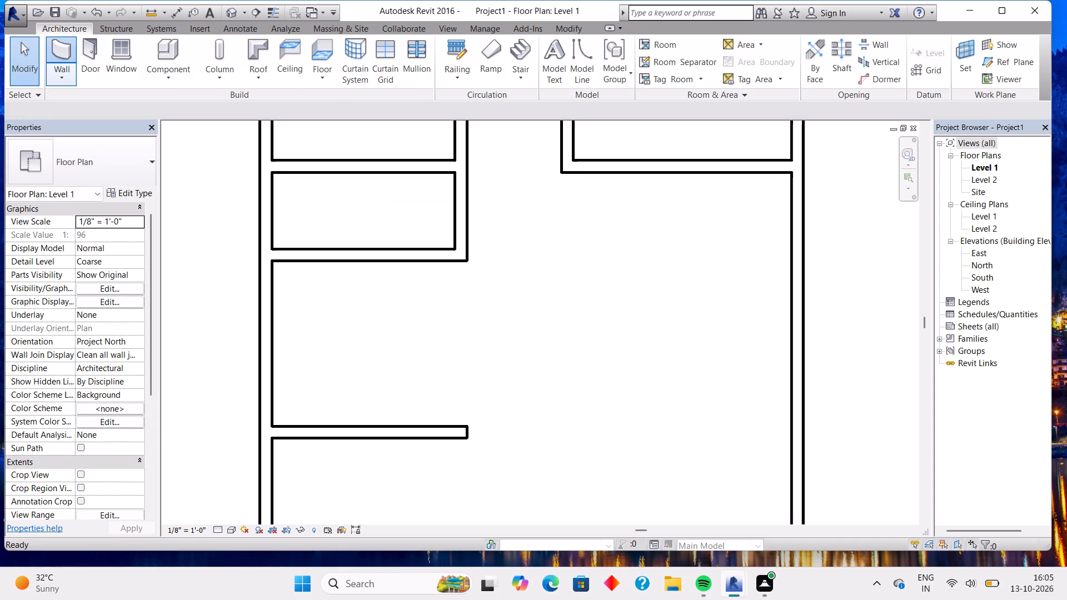
pyautogui.click(459, 426)
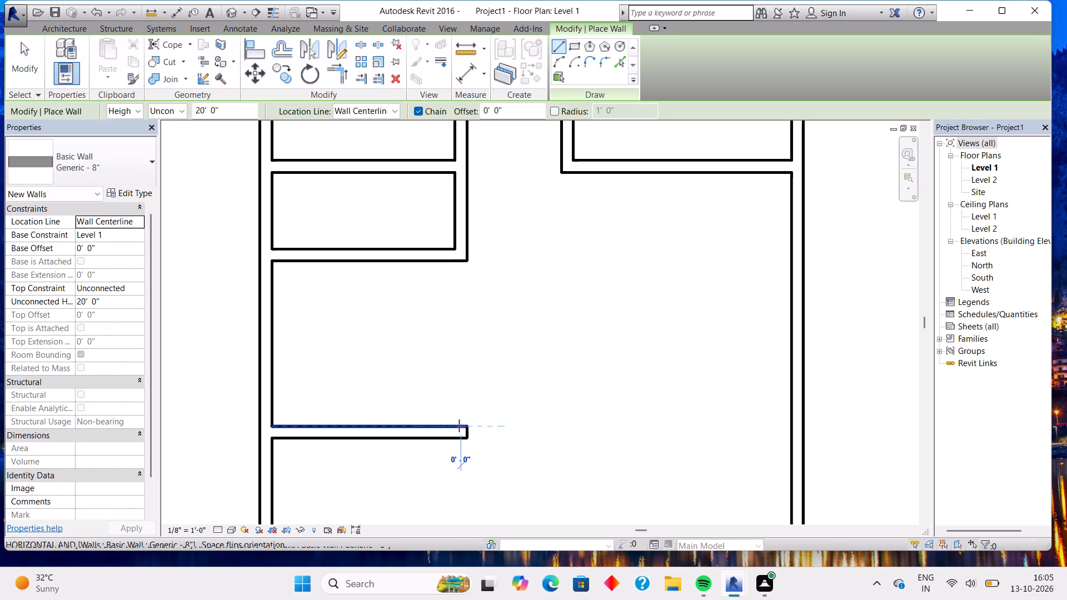
pyautogui.click(459, 267)
pyautogui.press('Escape')
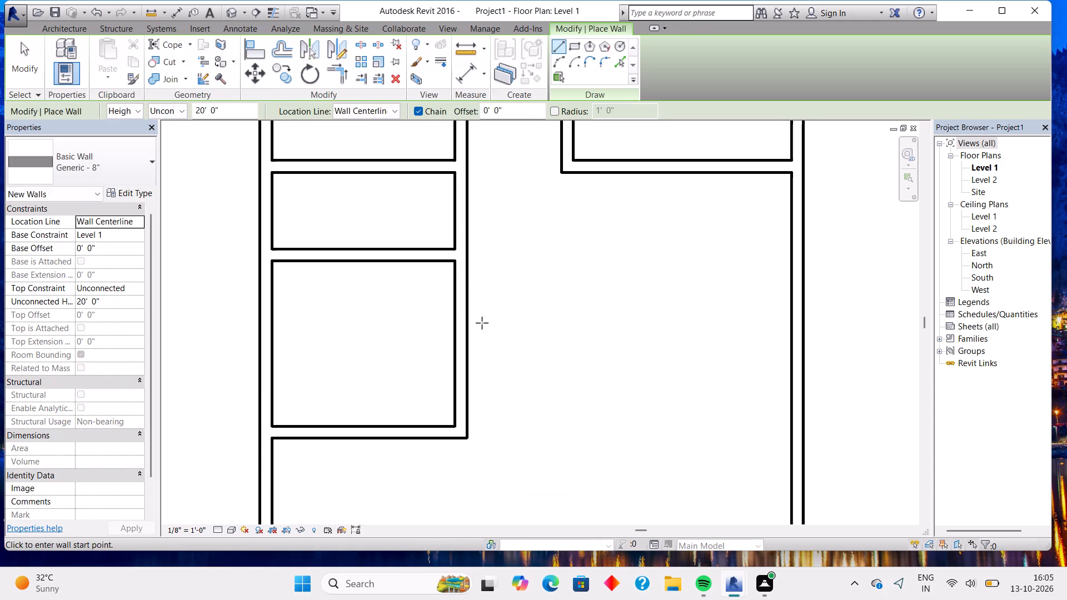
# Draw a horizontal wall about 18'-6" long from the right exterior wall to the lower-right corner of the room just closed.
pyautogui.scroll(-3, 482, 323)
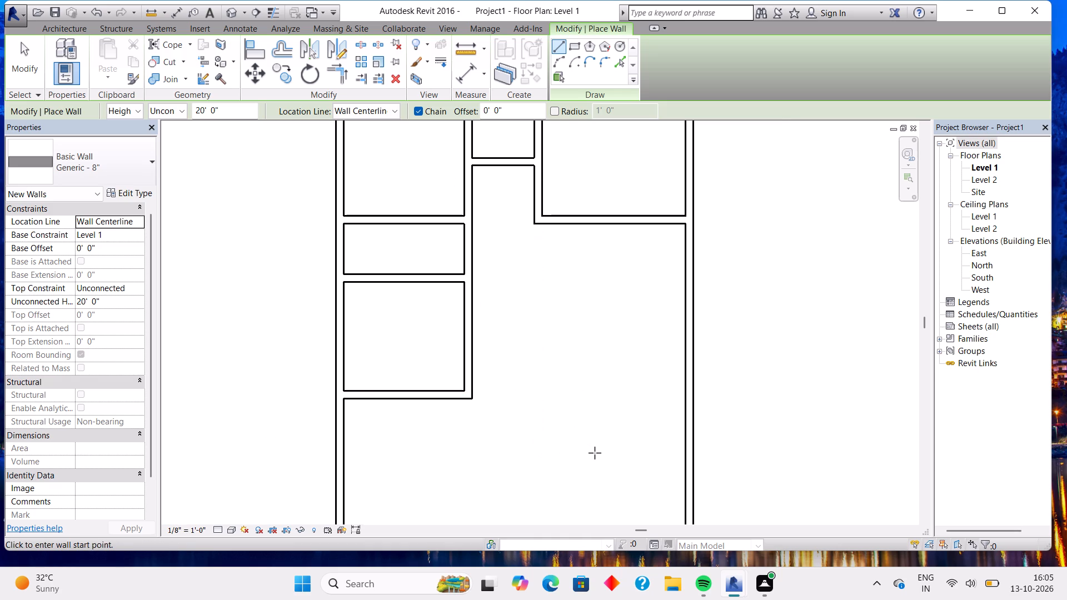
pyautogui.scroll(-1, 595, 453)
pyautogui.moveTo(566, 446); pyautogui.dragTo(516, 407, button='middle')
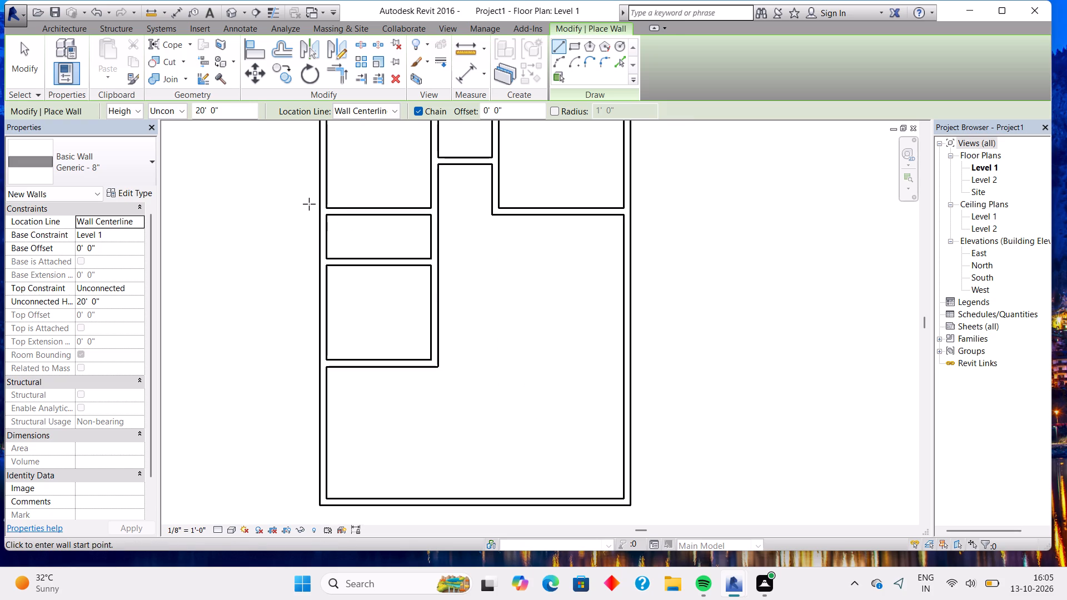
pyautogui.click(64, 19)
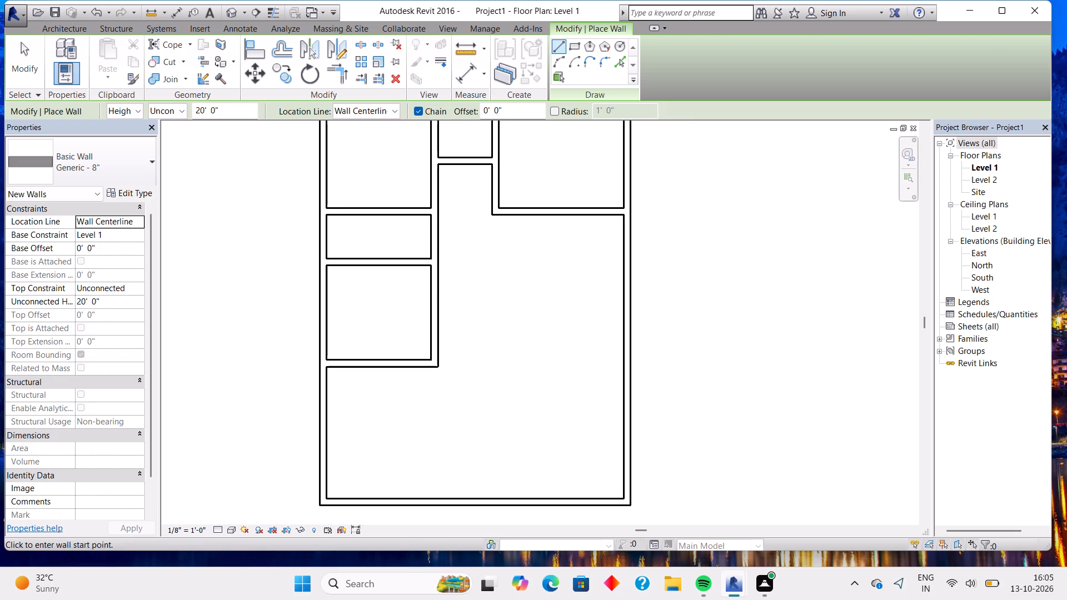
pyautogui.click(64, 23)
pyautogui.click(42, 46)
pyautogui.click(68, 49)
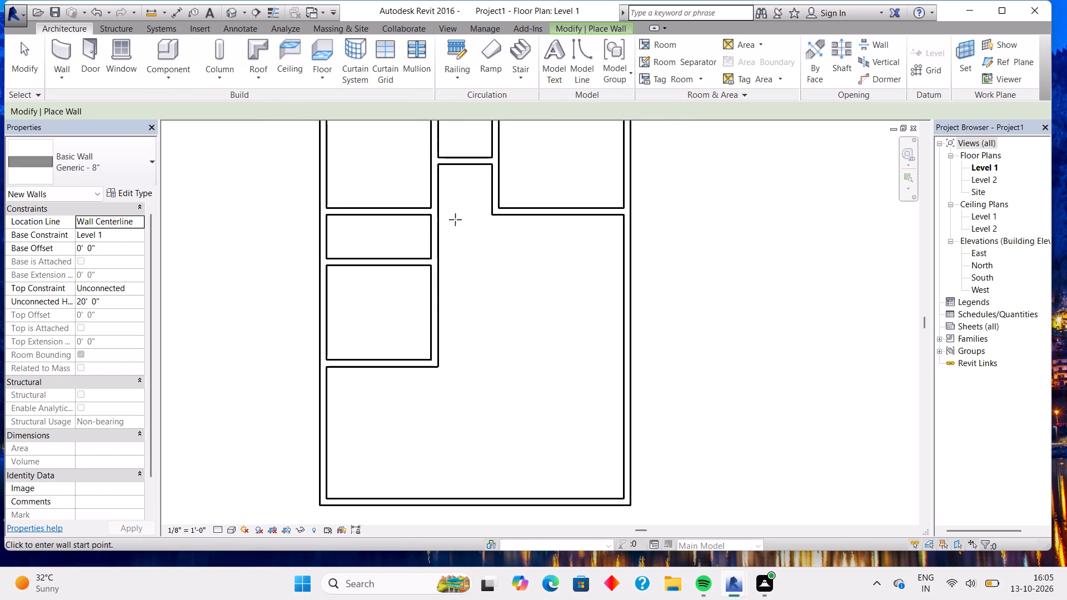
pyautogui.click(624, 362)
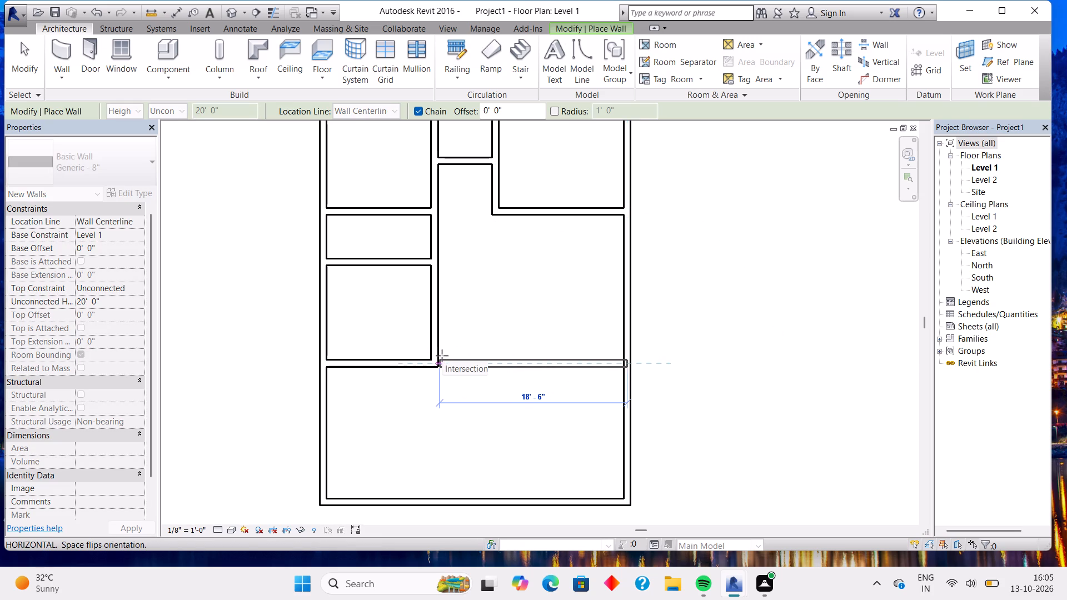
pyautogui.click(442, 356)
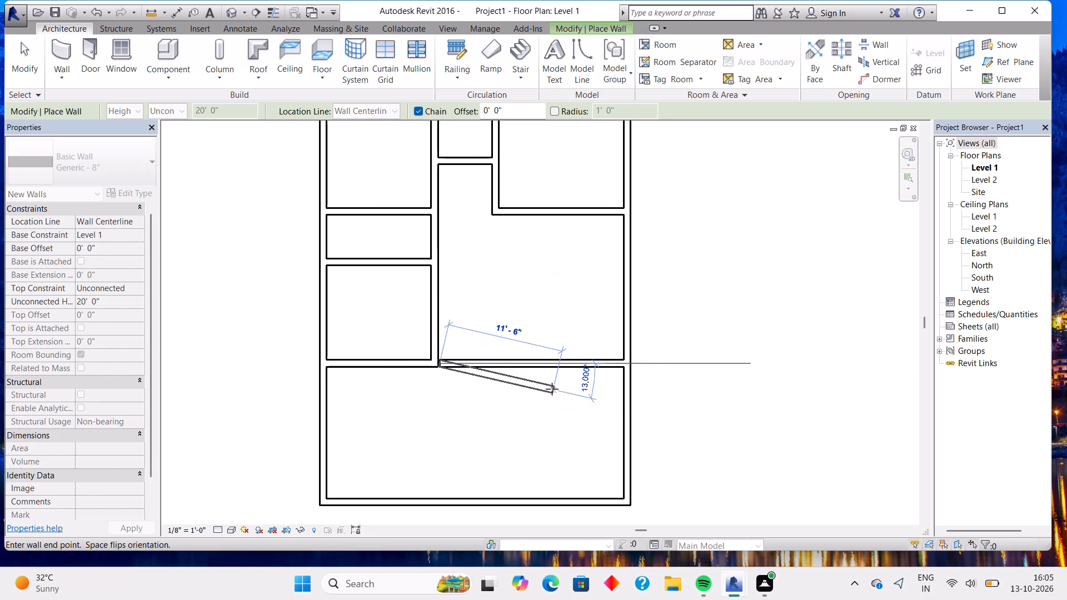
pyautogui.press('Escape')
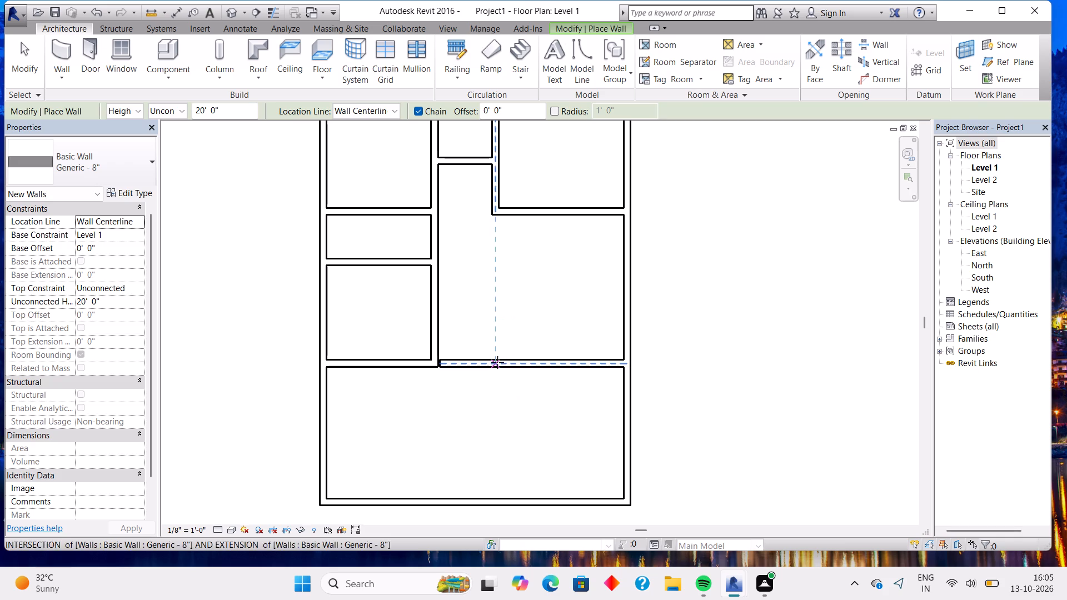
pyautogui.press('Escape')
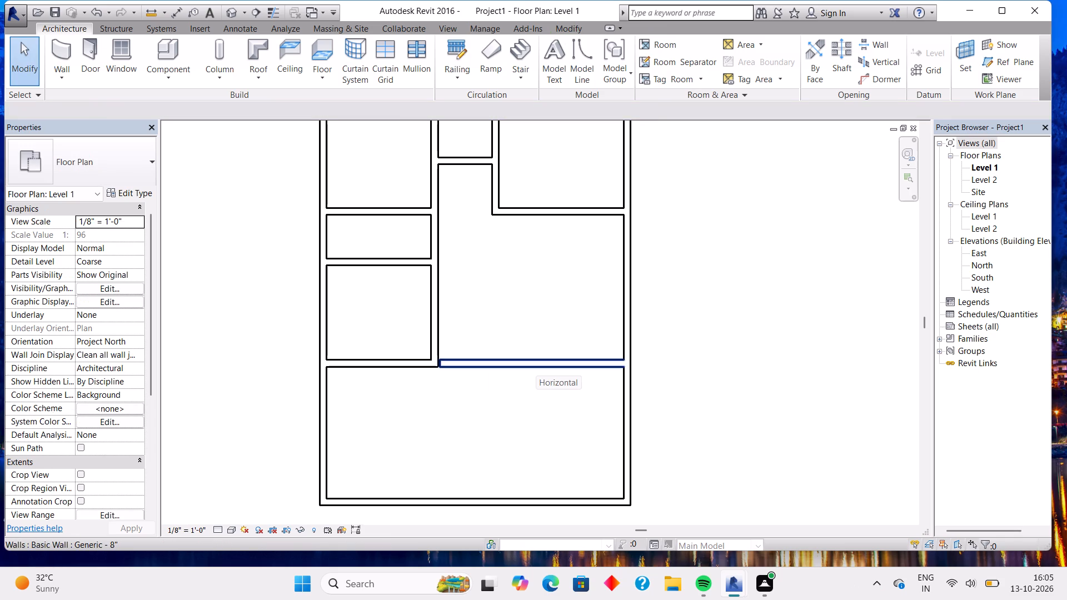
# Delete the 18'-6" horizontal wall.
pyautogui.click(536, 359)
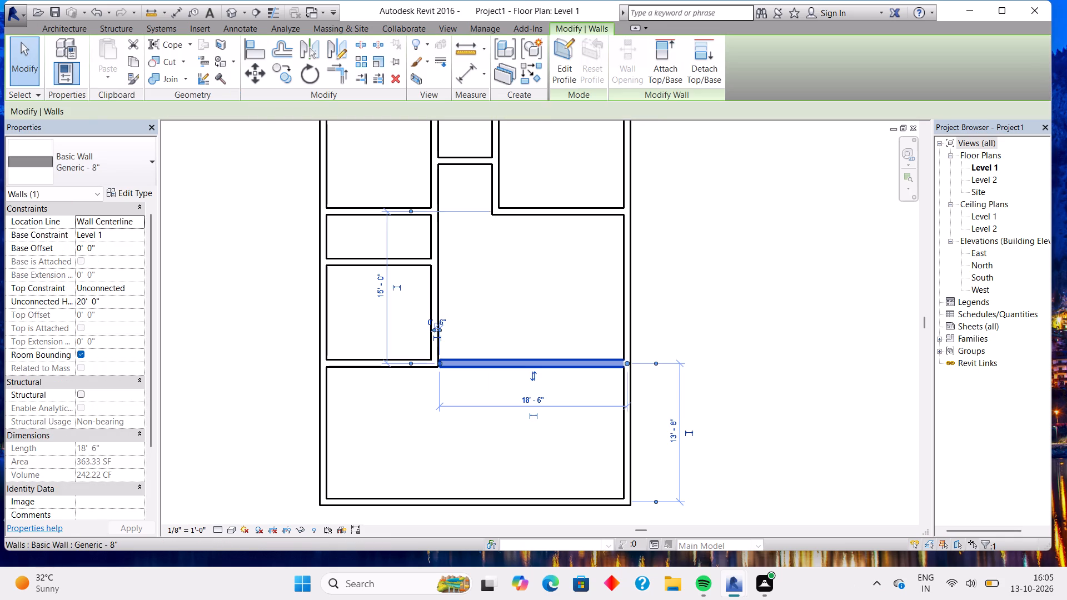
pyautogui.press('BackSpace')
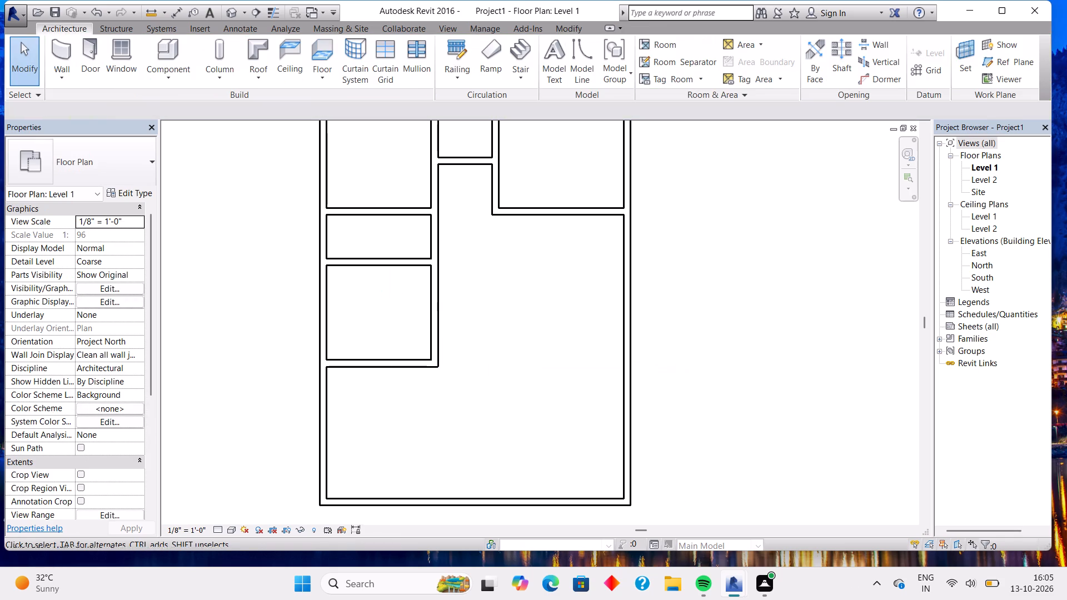
# Draw a horizontal wall from the right exterior wall, joining in line with the 11' wall to close off the bottom room.
pyautogui.click(66, 54)
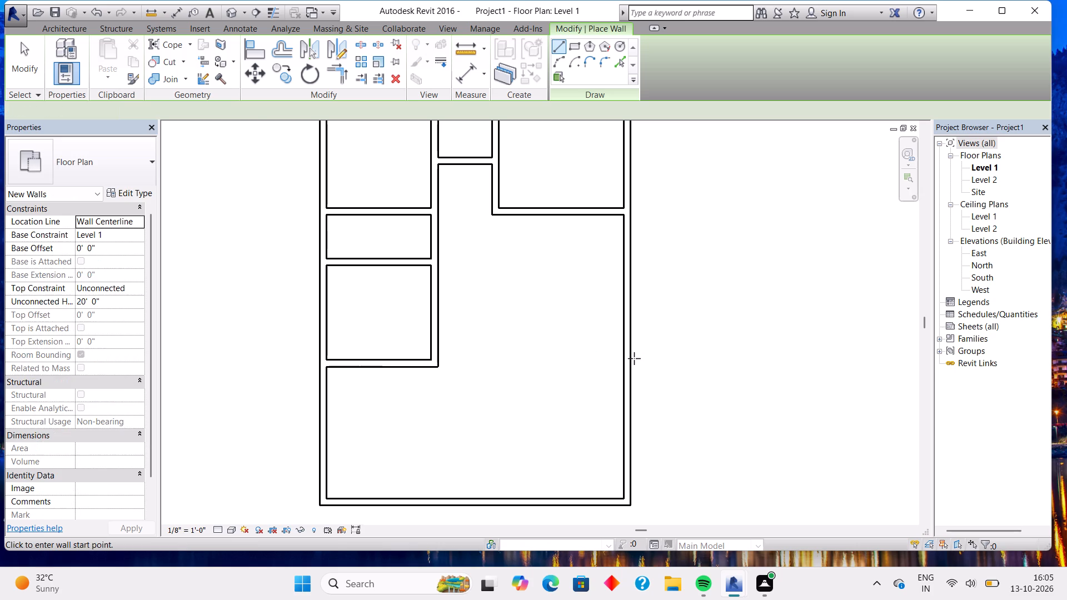
pyautogui.click(630, 361)
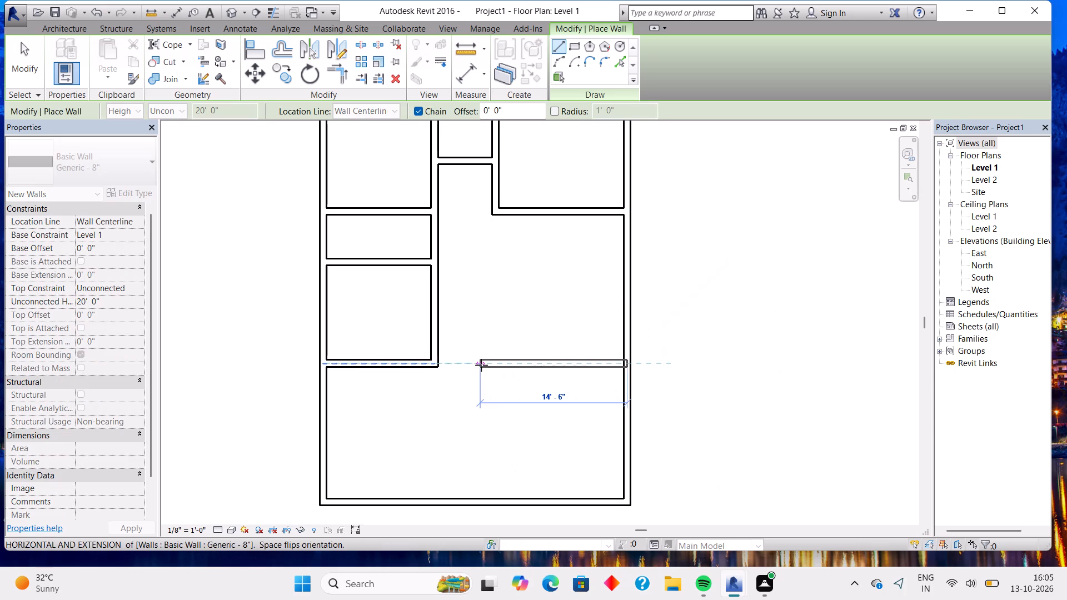
pyautogui.click(431, 365)
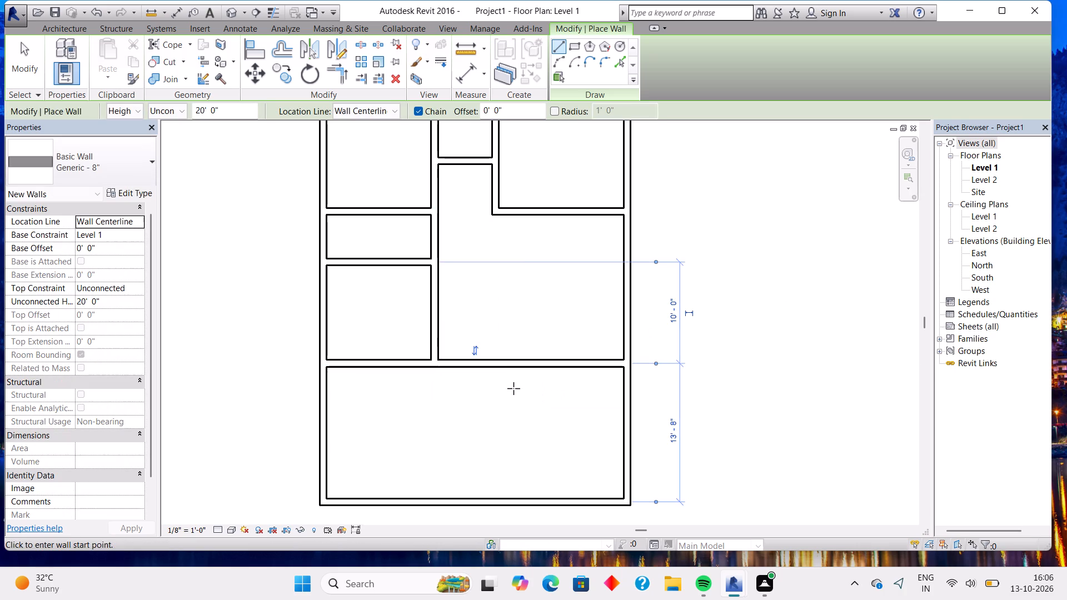
pyautogui.press('Escape')
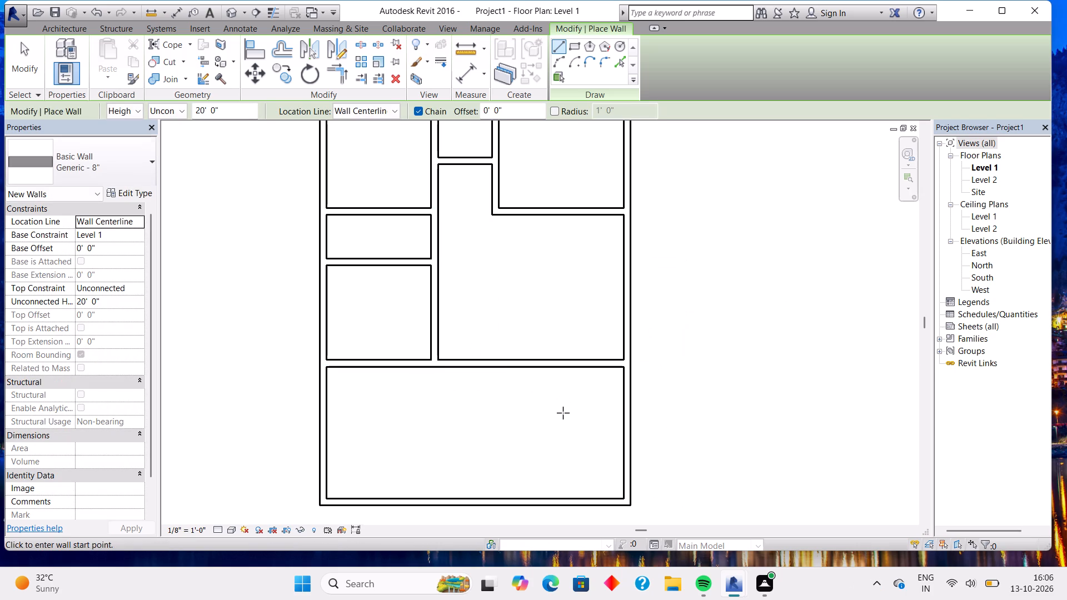
# Place a 36" x 84" Single-Flush door near the lower end of the upper-left room's right wall, swinging inward with its hinge side flipped.
pyautogui.scroll(-1, 527, 416)
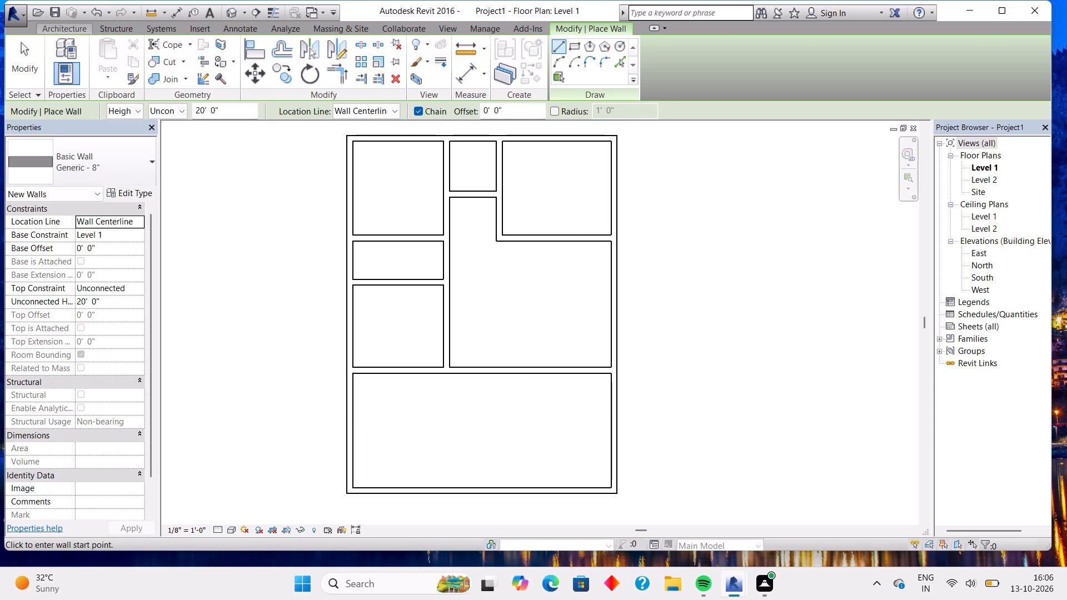
pyautogui.click(81, 27)
pyautogui.click(86, 57)
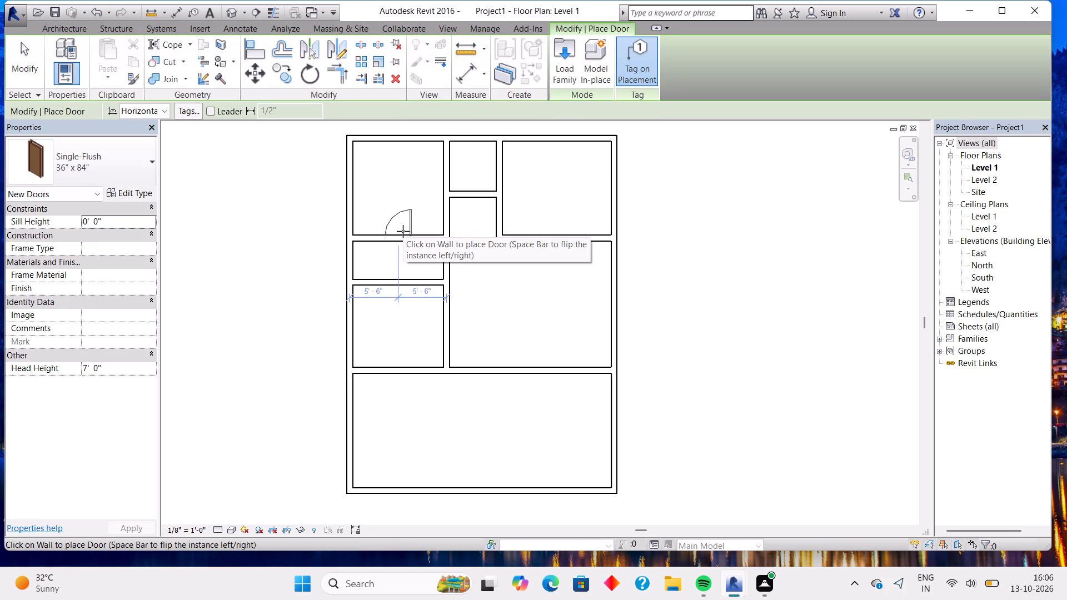
pyautogui.press('space')
pyautogui.click(440, 221)
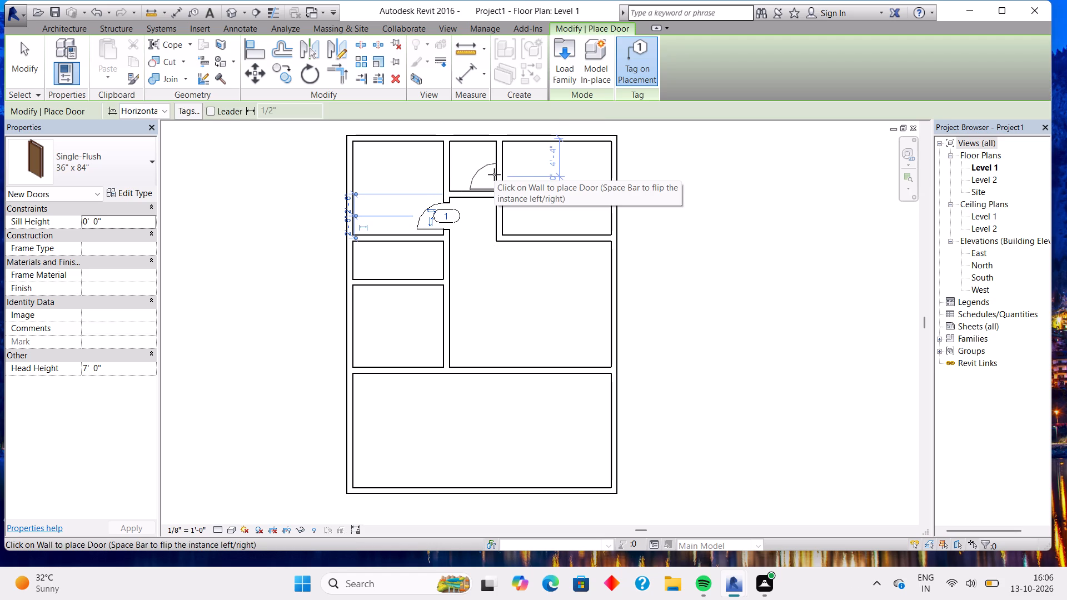
# Place a 30" x 80" Single-Flush door in the small top-middle room's right wall, about 4'-4" from the top exterior wall, swinging inward with hinge flipped.
pyautogui.click(138, 158)
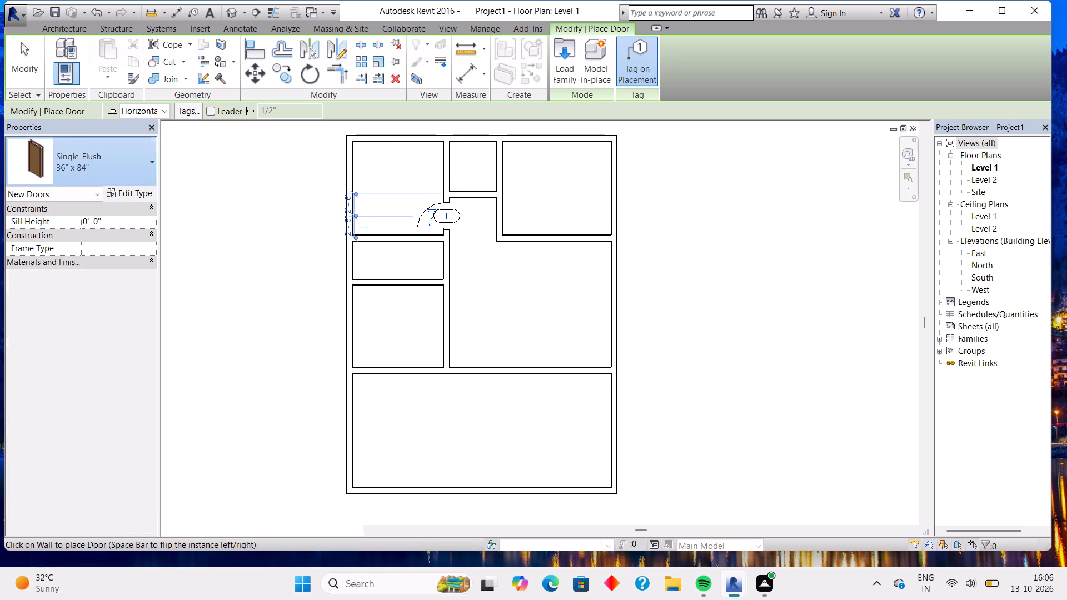
pyautogui.click(134, 164)
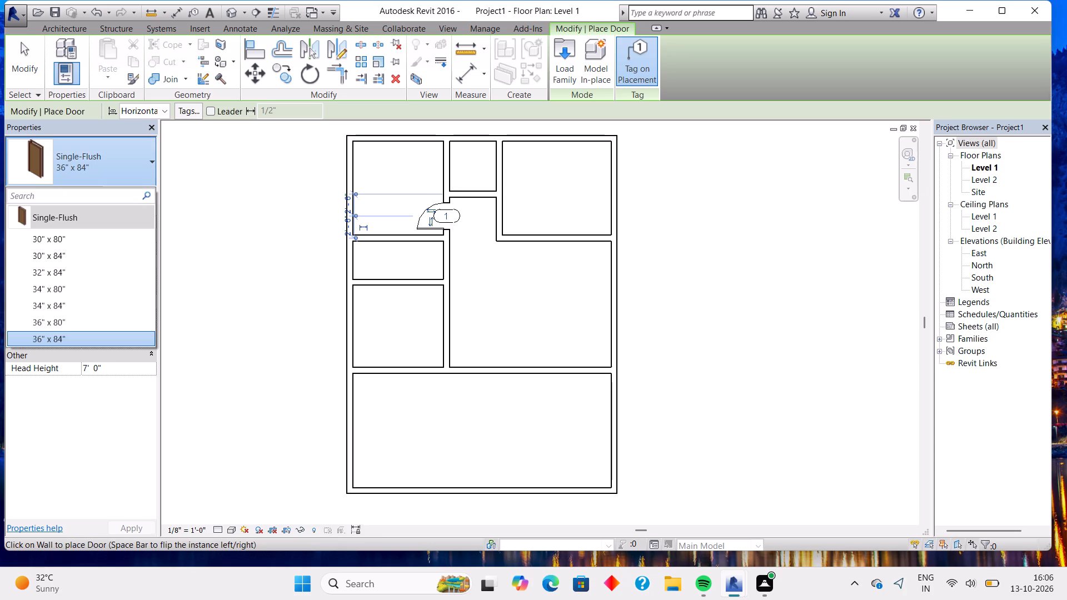
pyautogui.click(126, 237)
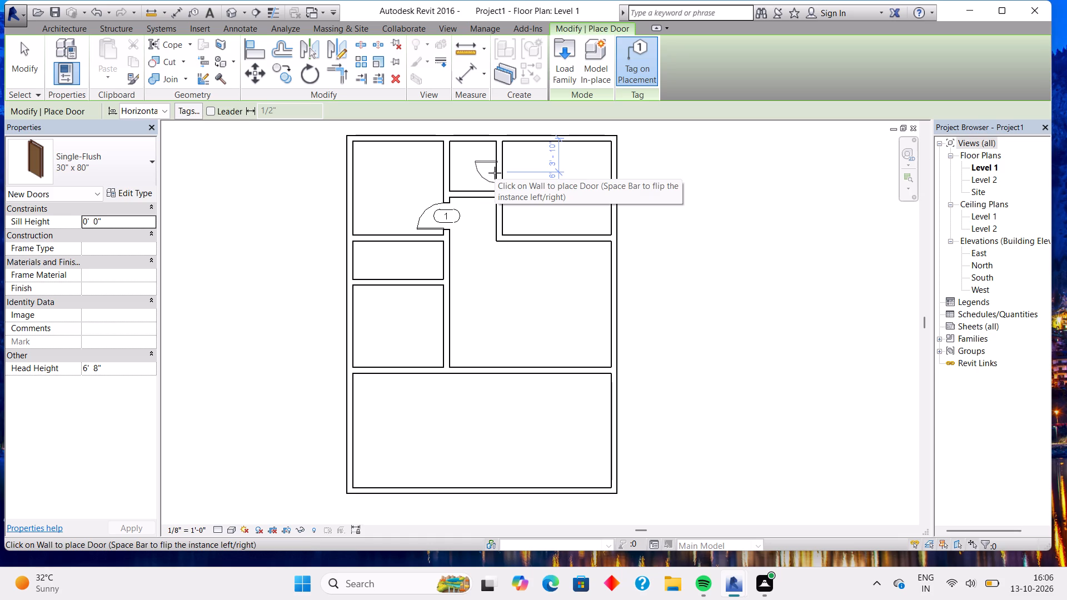
pyautogui.press('space')
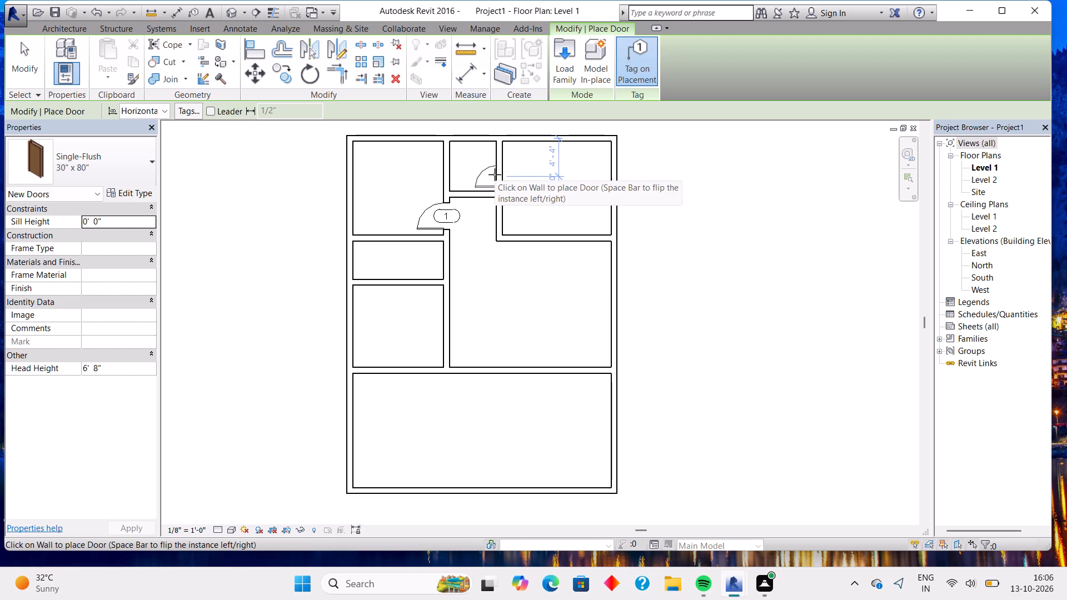
pyautogui.click(495, 174)
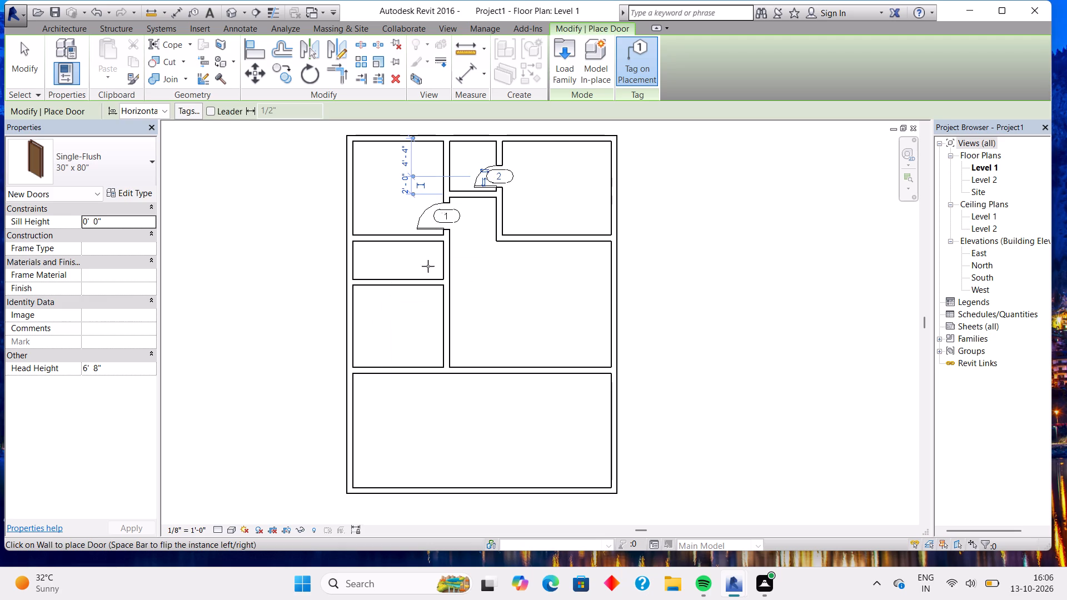
# Place 30" x 80" doors in the right walls of the narrow left room and the room below, each about 2'-6" from their shared partition.
pyautogui.press('space')
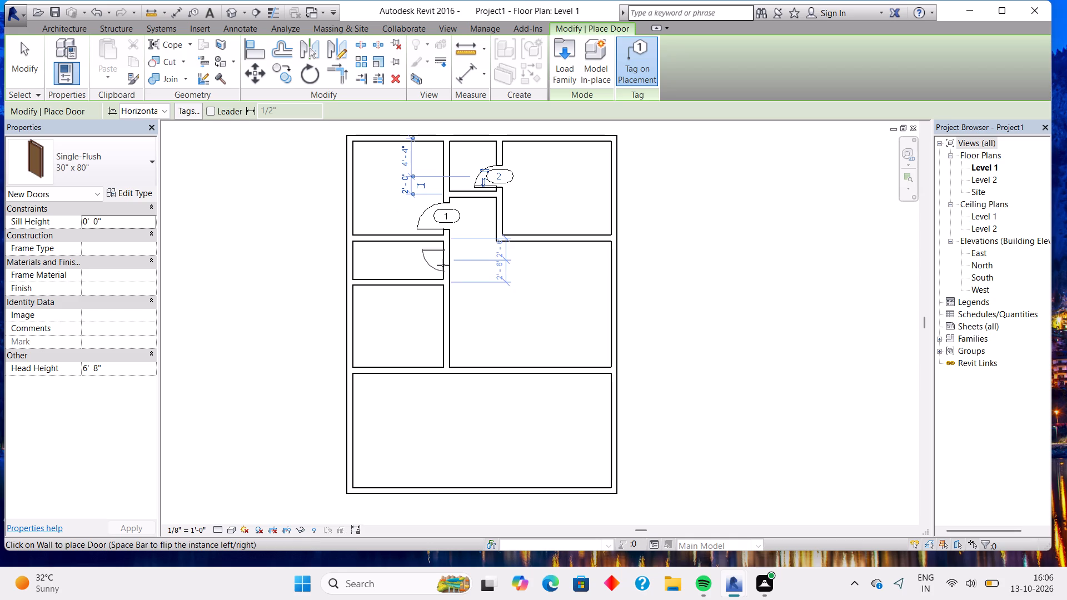
pyautogui.click(443, 265)
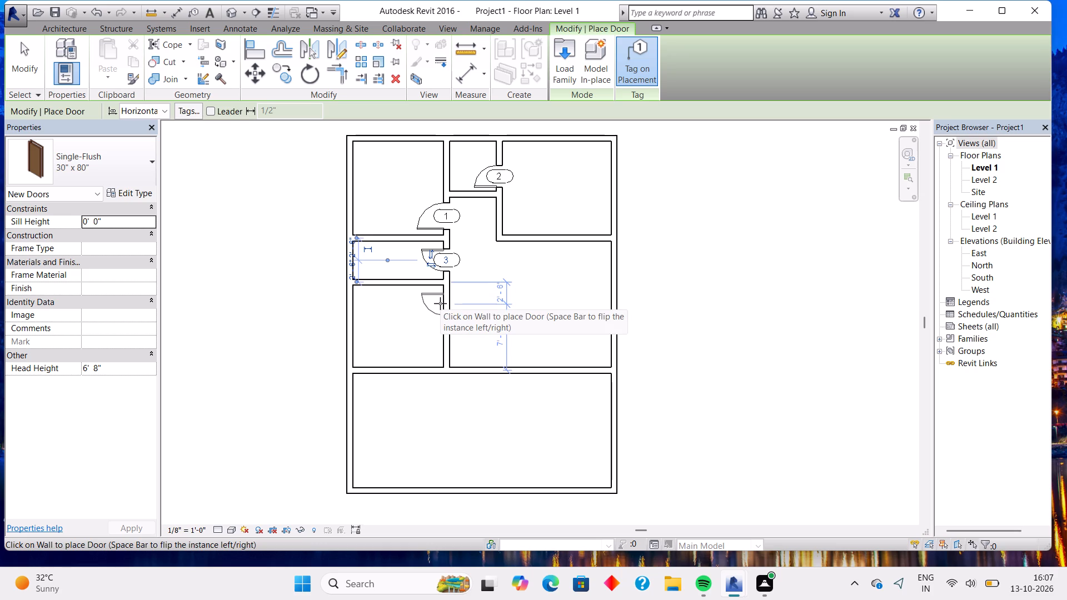
pyautogui.click(440, 303)
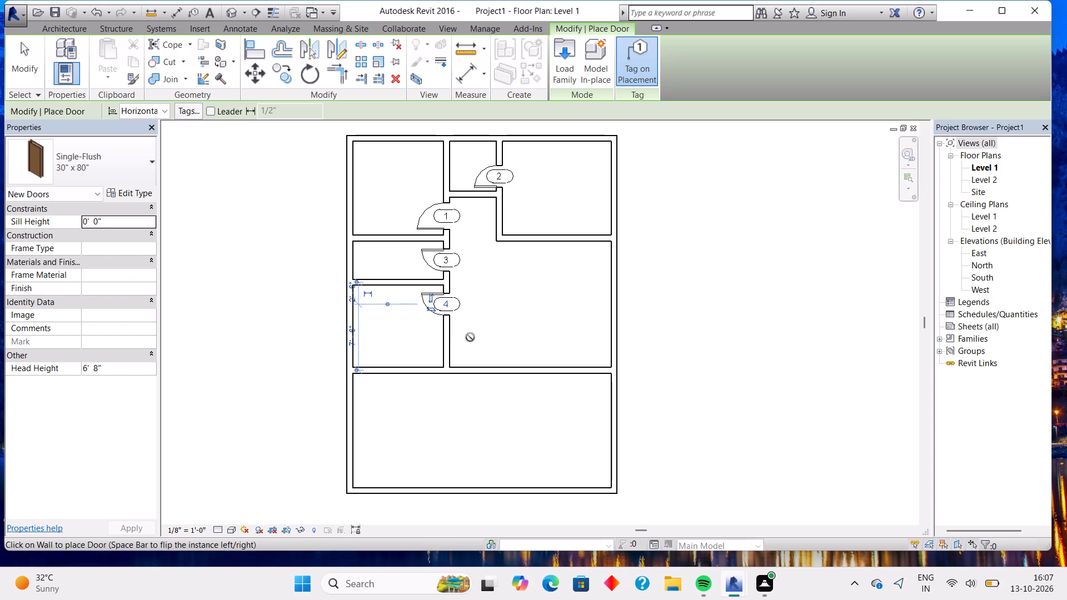
pyautogui.click(136, 174)
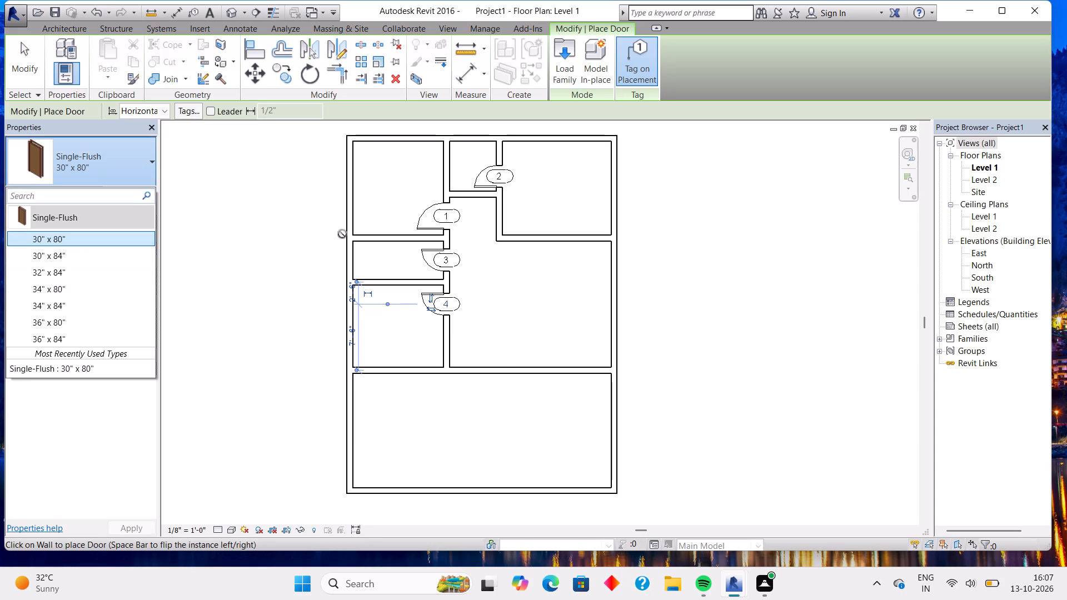
pyautogui.press('Escape')
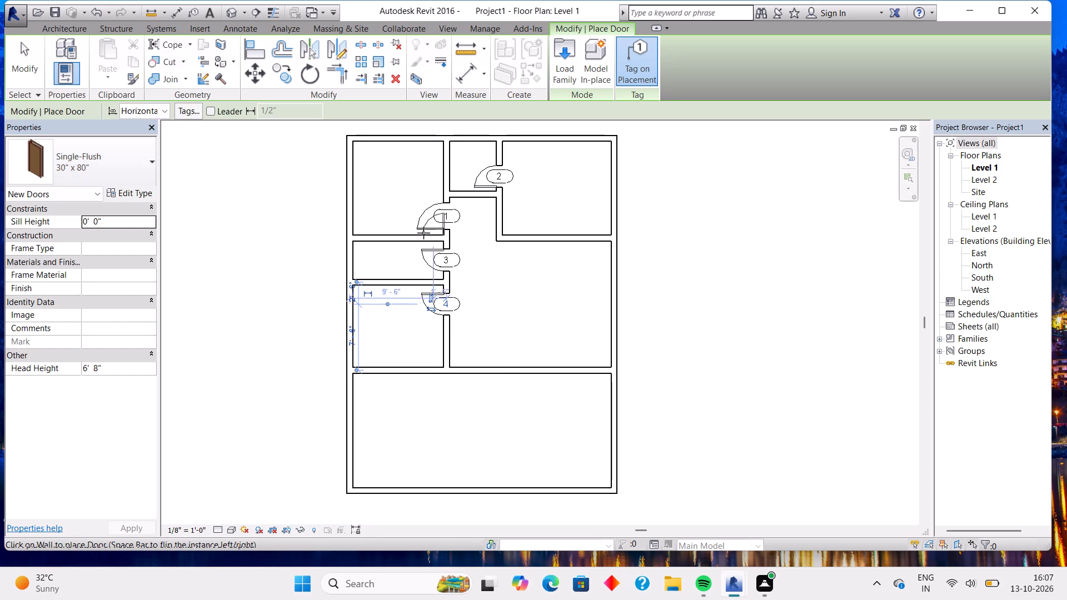
pyautogui.press('Escape')
pyautogui.press('Escape')
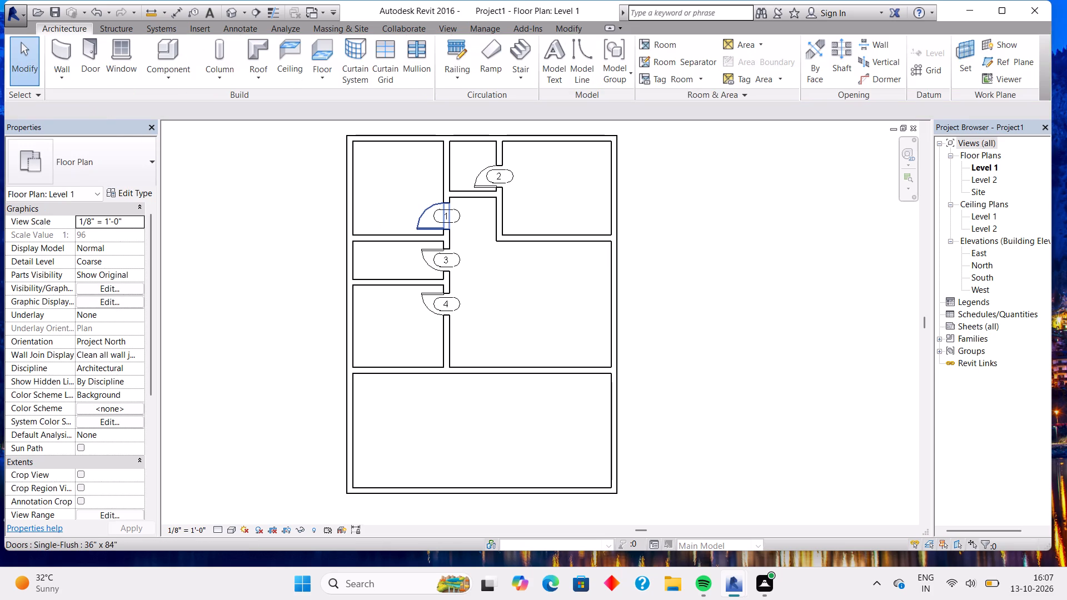
# Delete the 36" x 84" door in the upper-left room's right wall.
pyautogui.click(426, 210)
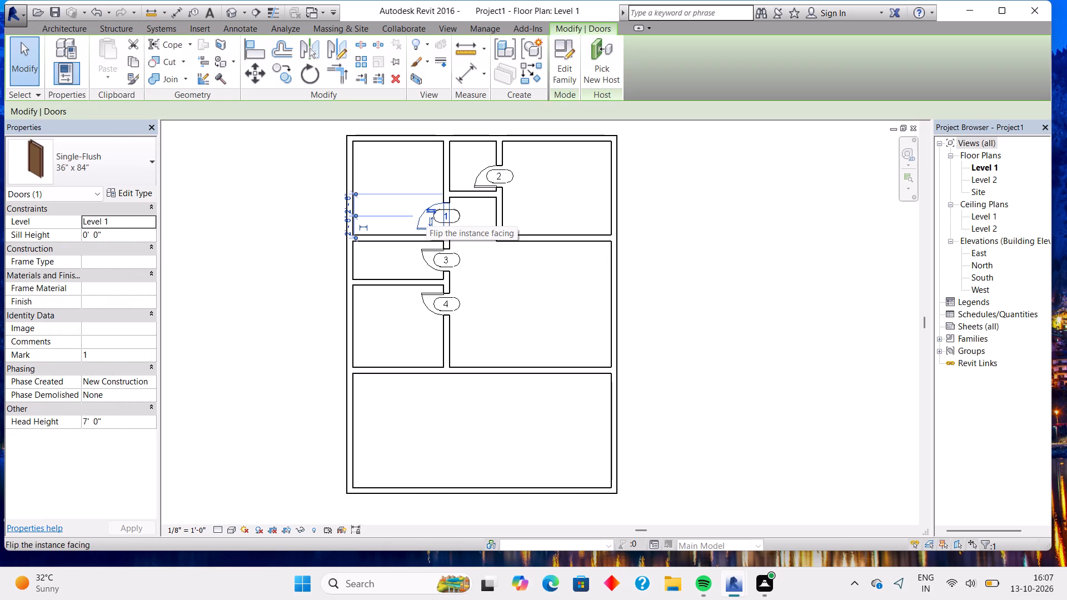
pyautogui.press('Delete')
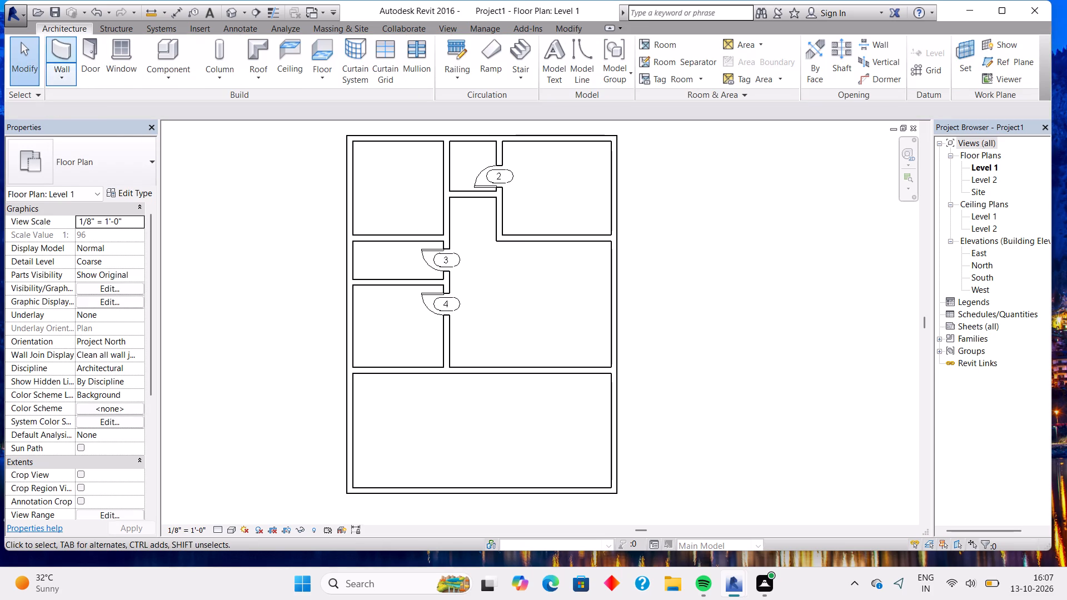
# Place a 30" x 80" Single-Flush door near the lower end of the upper-left room's right wall, swinging inward with its hinge side flipped.
pyautogui.click(88, 49)
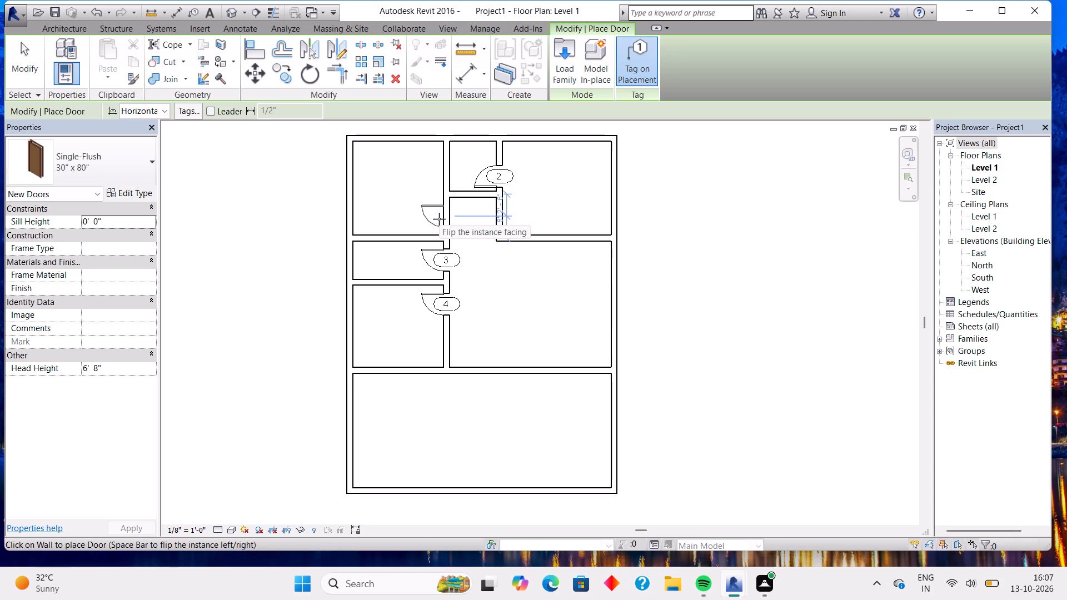
pyautogui.press('space')
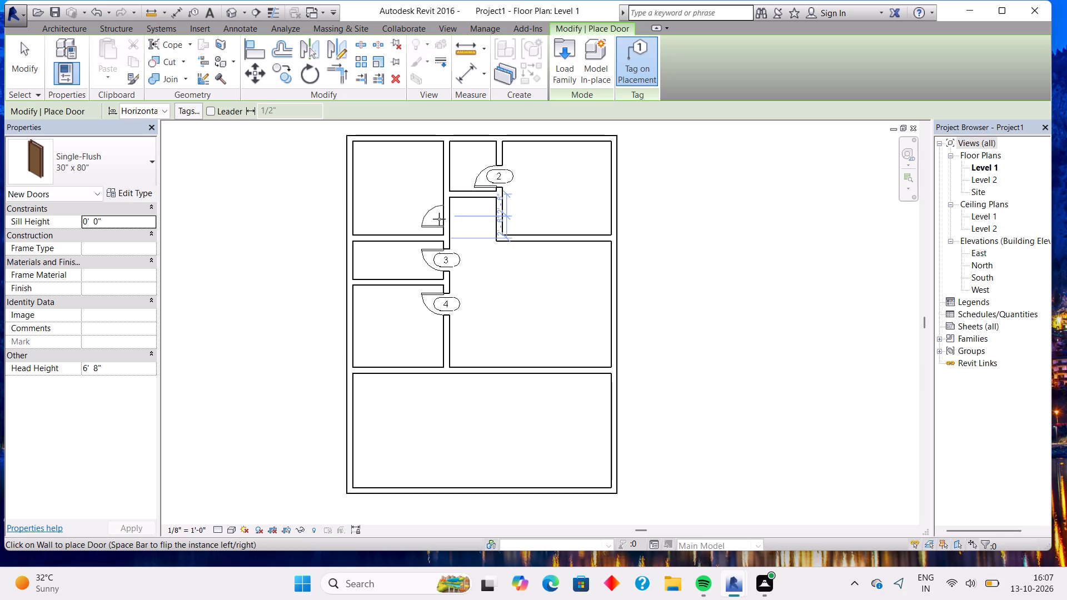
pyautogui.click(439, 219)
pyautogui.press('Escape')
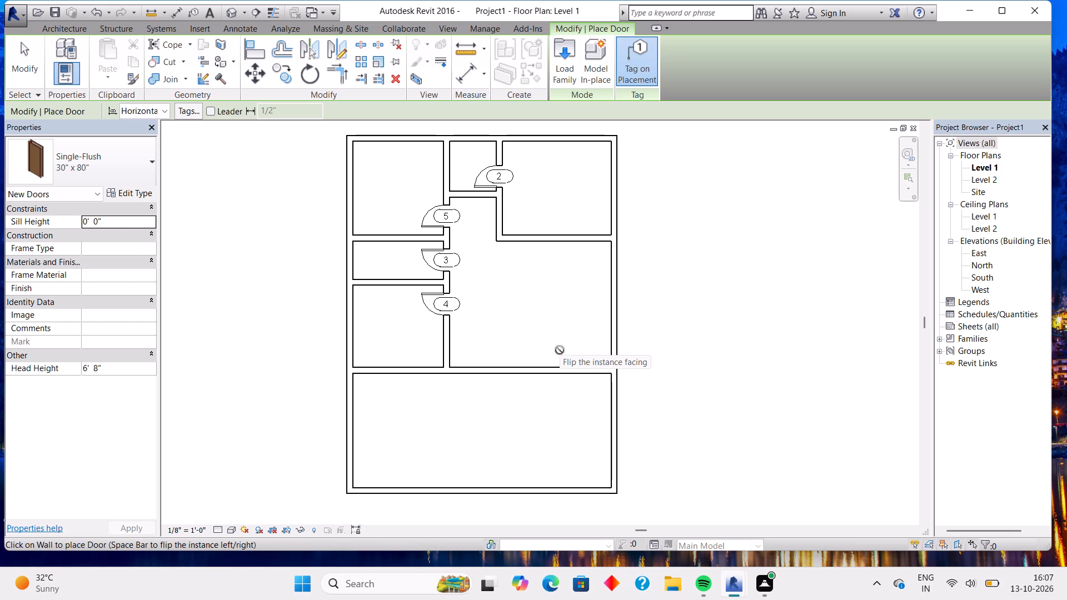
pyautogui.press('Escape')
# Delete the horizontal wall along the bottom of the upper-right room.
pyautogui.click(557, 233)
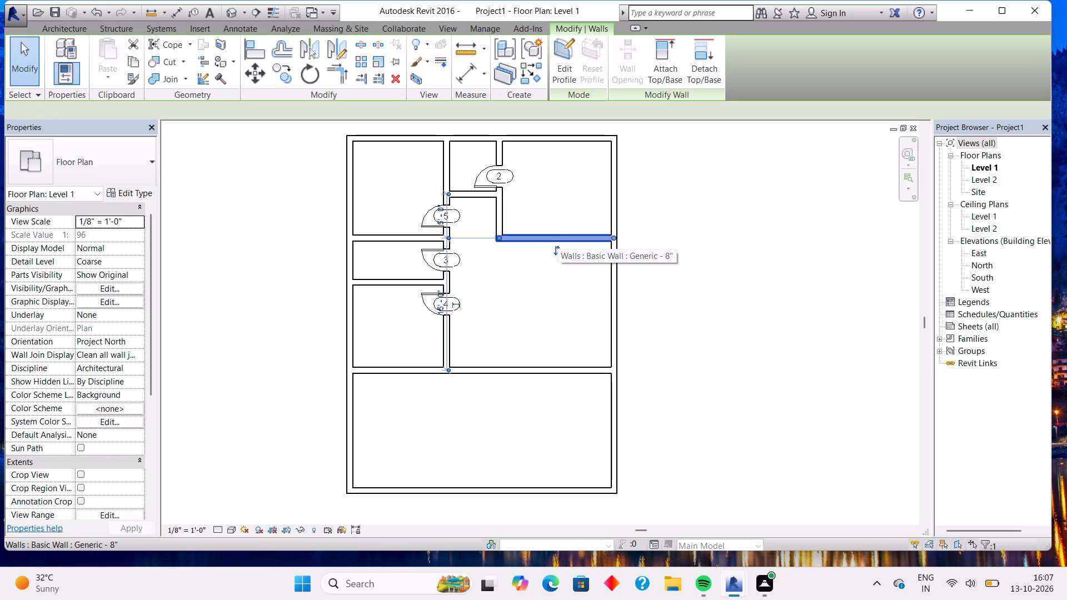
pyautogui.press('Delete')
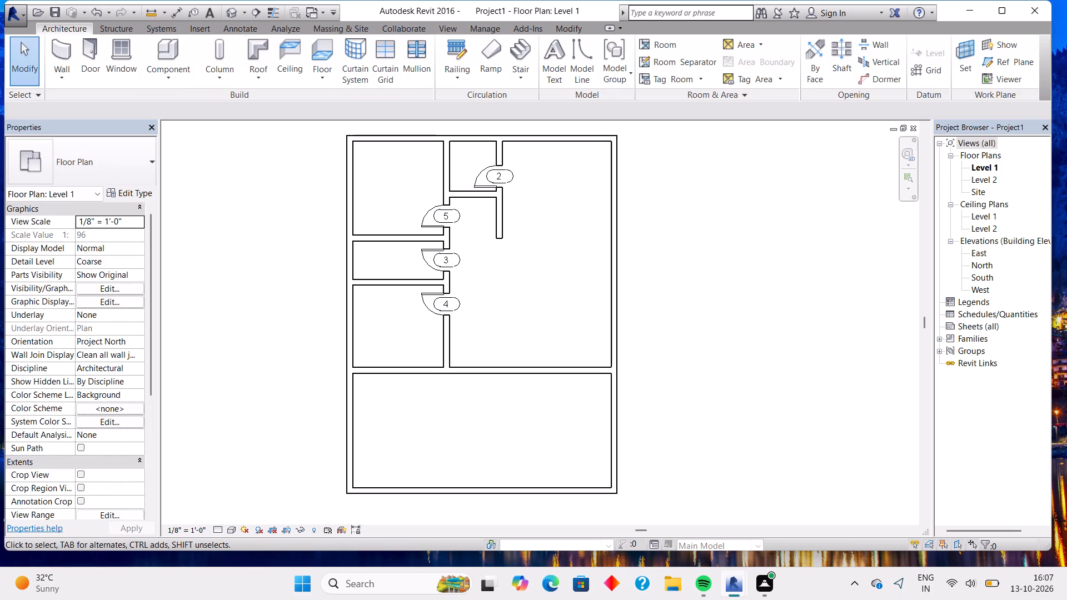
# Load the M_Door-Double-Sliding family, type 1700 x 2000mm, from the Doors folder of the US Metric library.
pyautogui.scroll(-1, 539, 274)
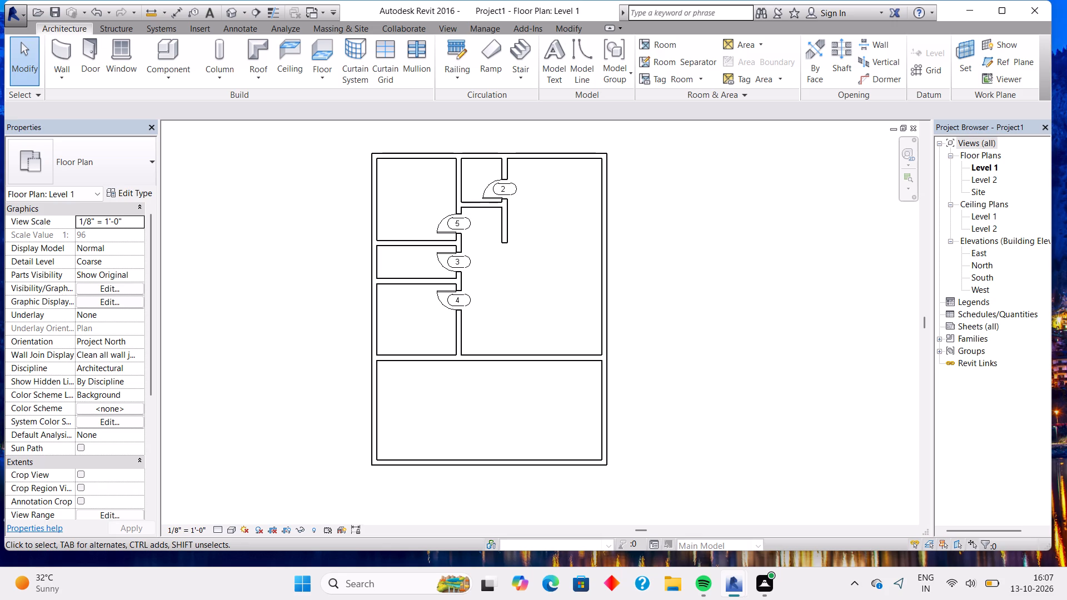
pyautogui.scroll(2, 510, 302)
pyautogui.scroll(-1, 510, 302)
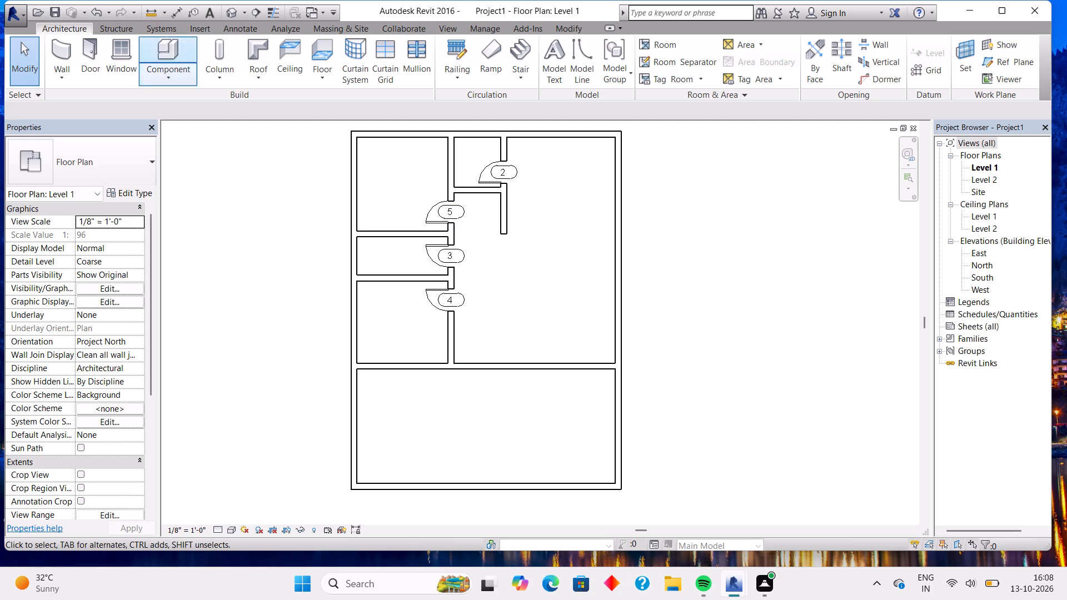
pyautogui.click(94, 51)
pyautogui.click(116, 167)
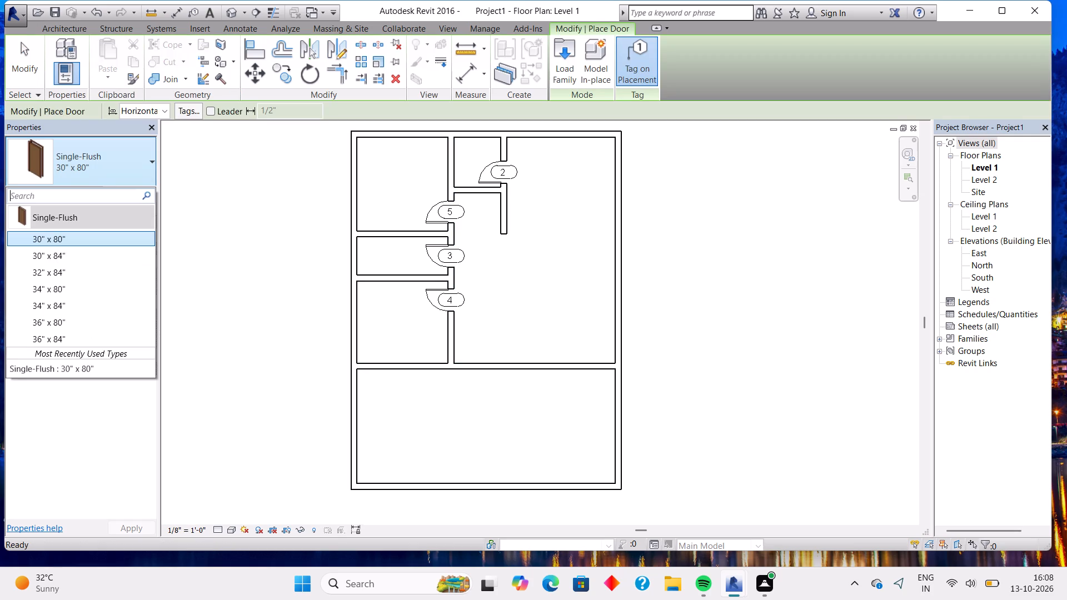
pyautogui.scroll(-2, 110, 264)
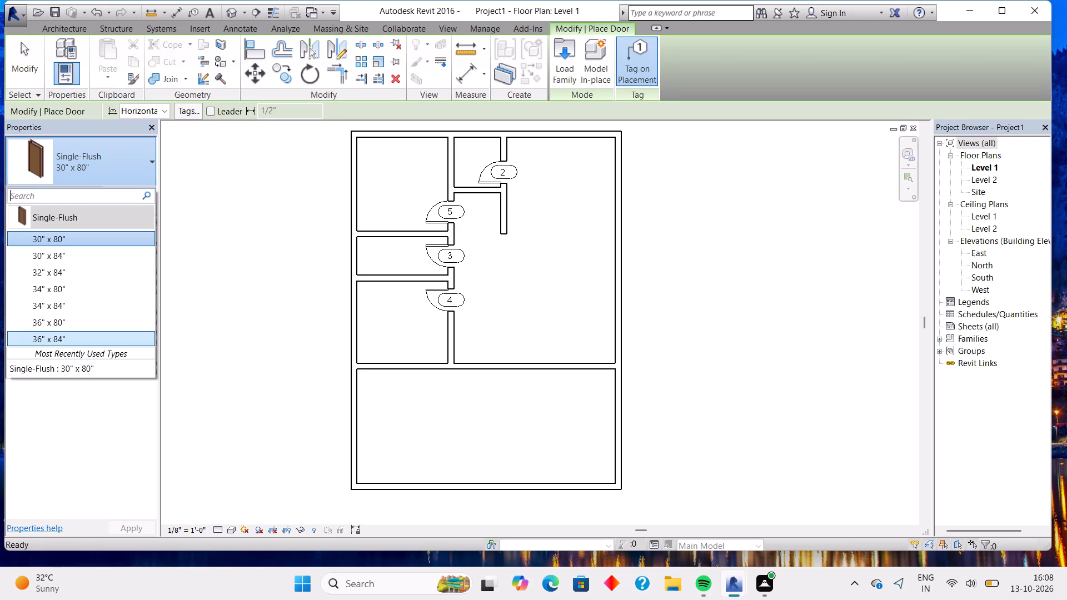
pyautogui.click(98, 346)
pyautogui.click(106, 161)
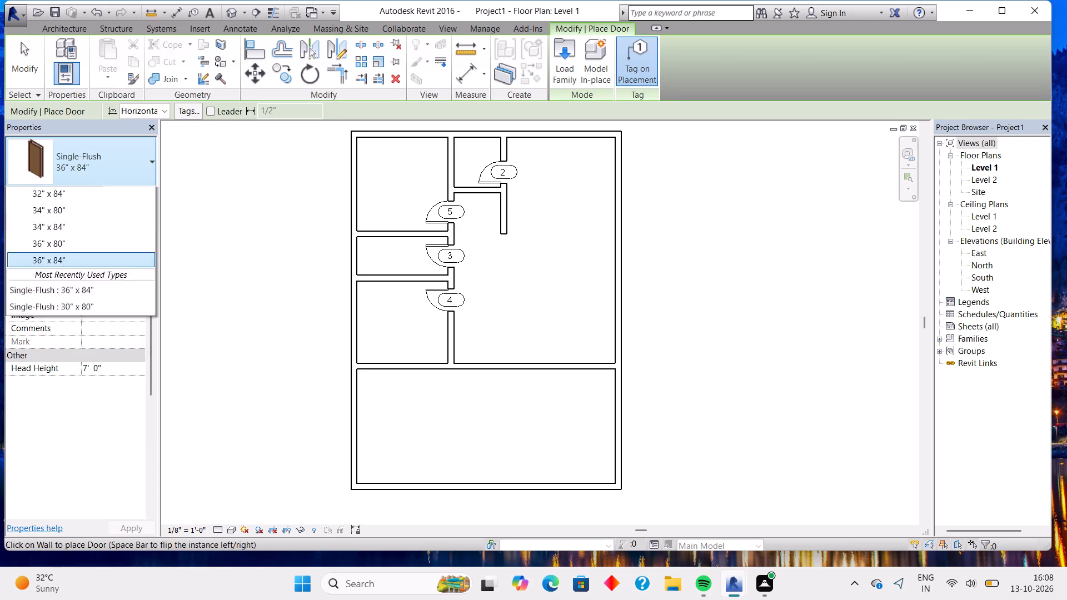
pyautogui.click(559, 46)
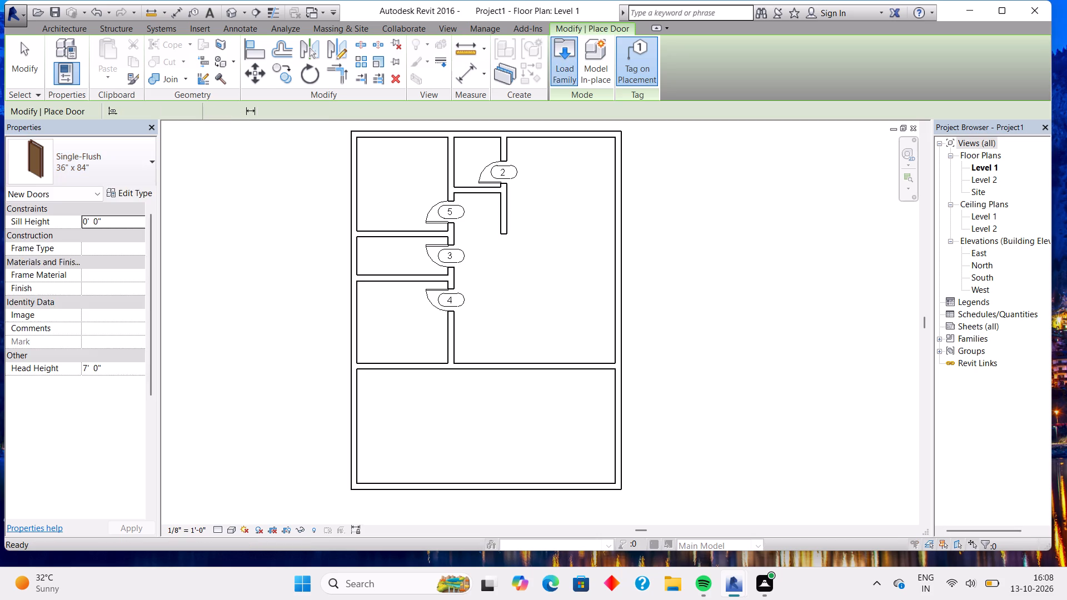
pyautogui.click(311, 202)
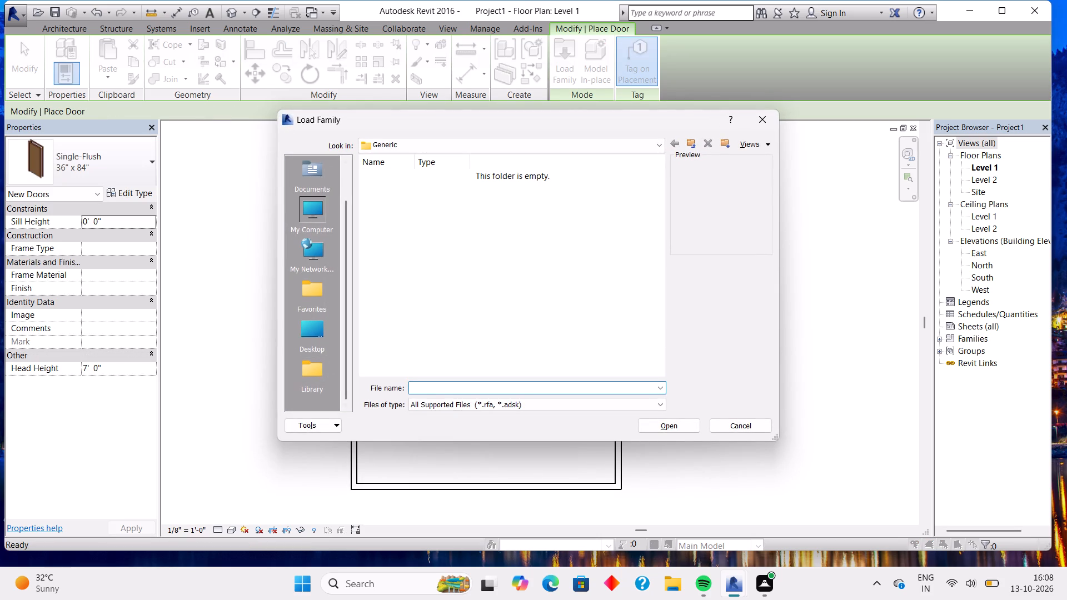
pyautogui.doubleClick(401, 212)
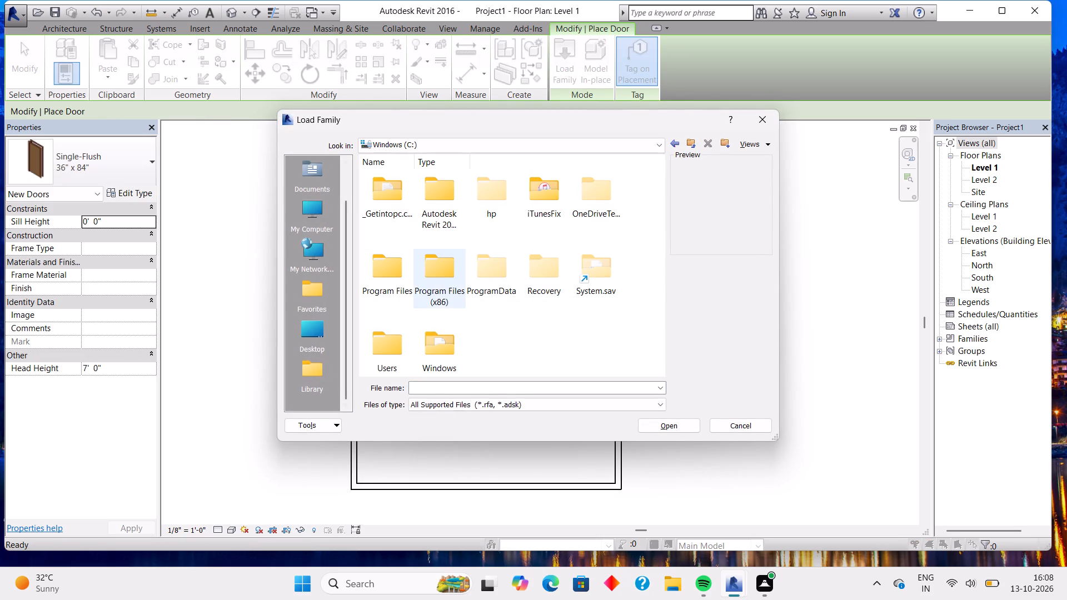
pyautogui.doubleClick(429, 208)
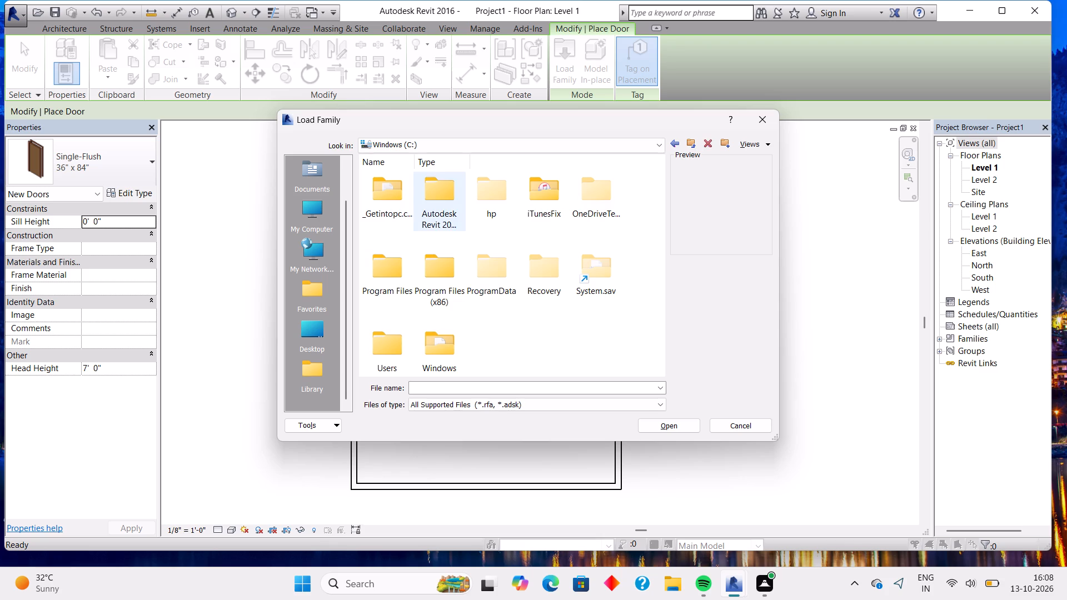
pyautogui.doubleClick(440, 202)
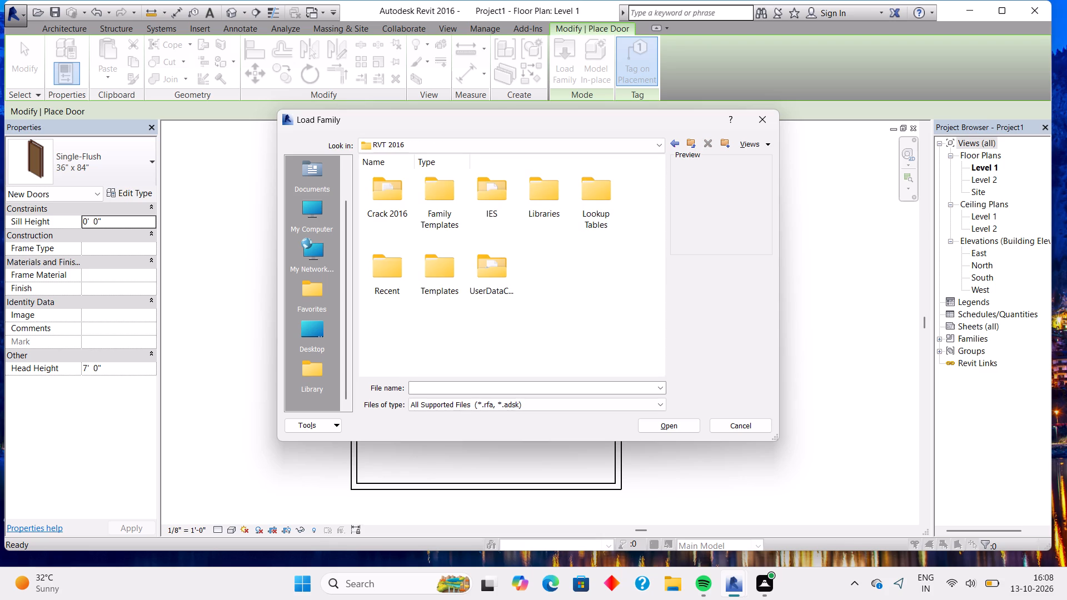
pyautogui.doubleClick(537, 198)
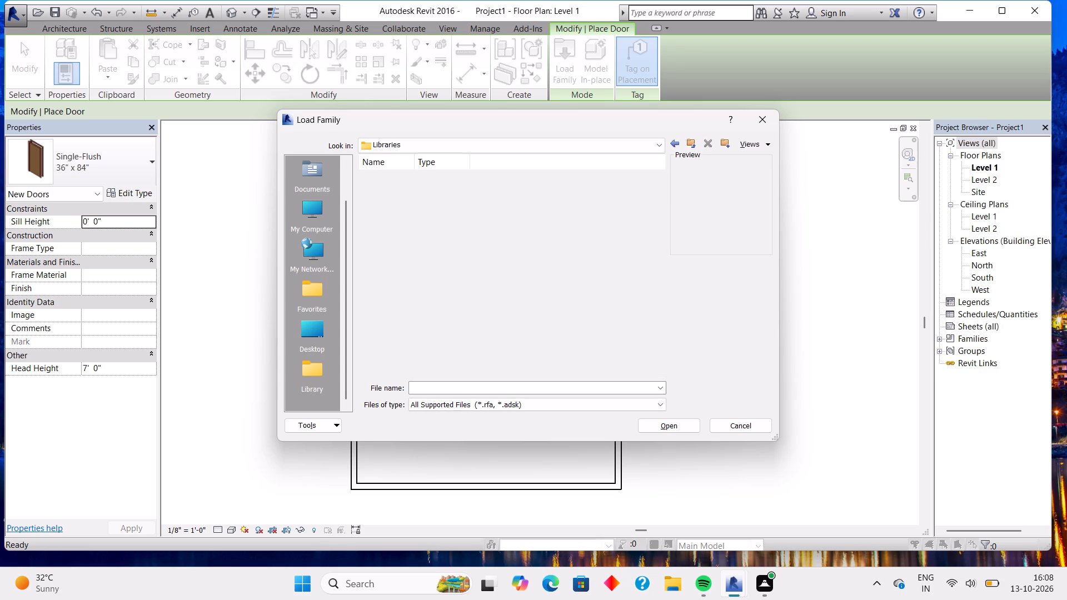
pyautogui.doubleClick(426, 200)
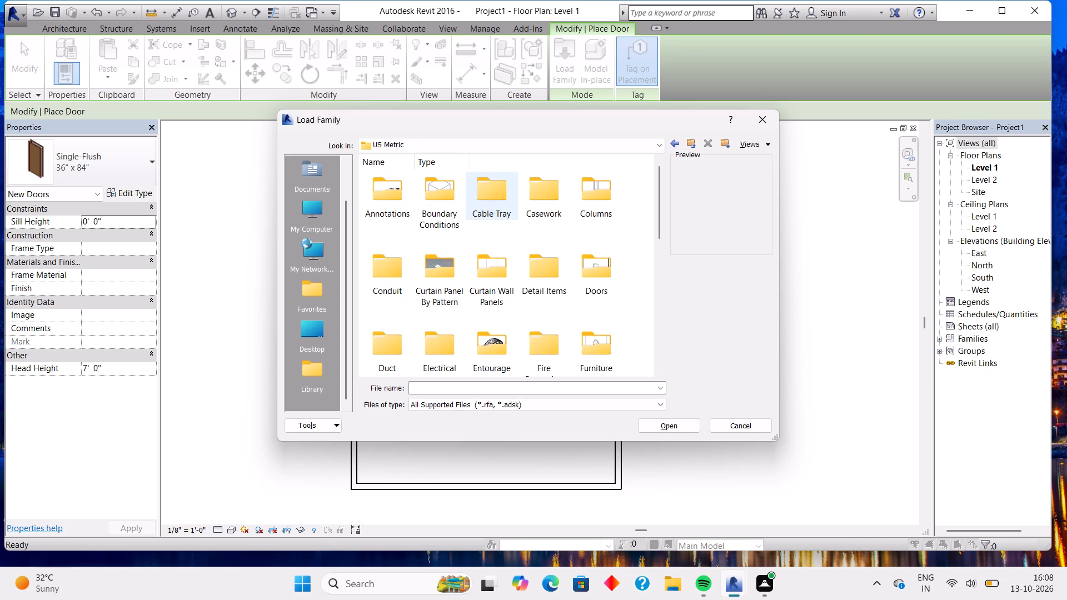
pyautogui.doubleClick(589, 268)
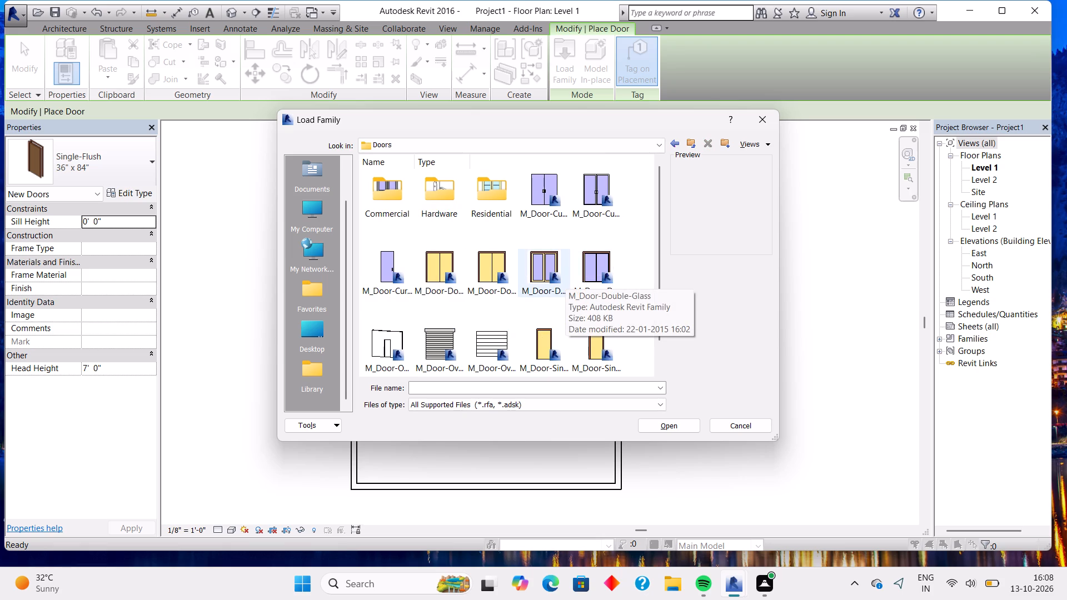
pyautogui.doubleClick(597, 262)
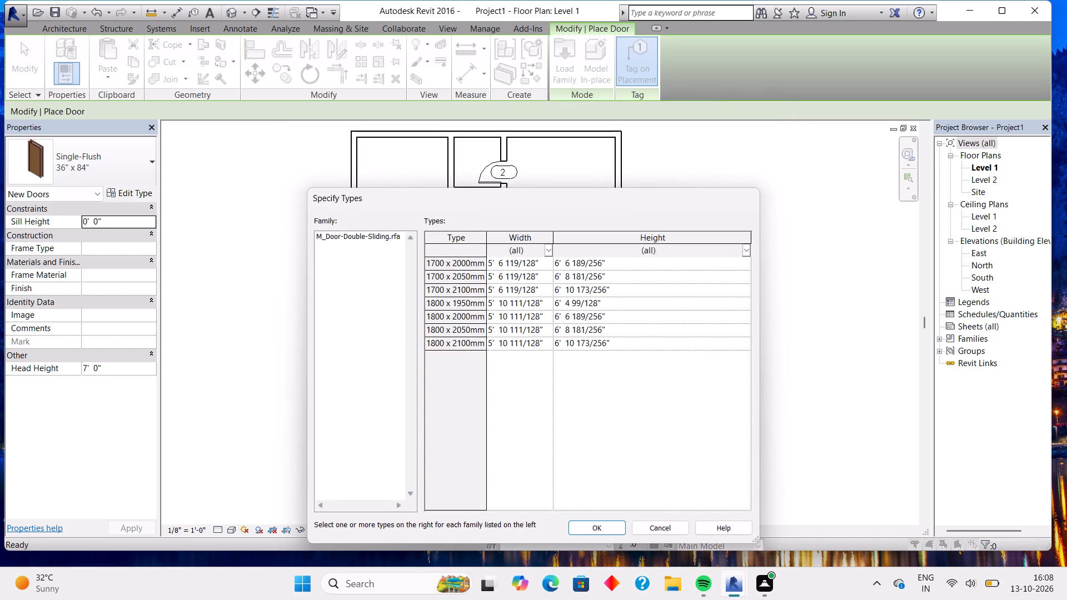
pyautogui.click(606, 525)
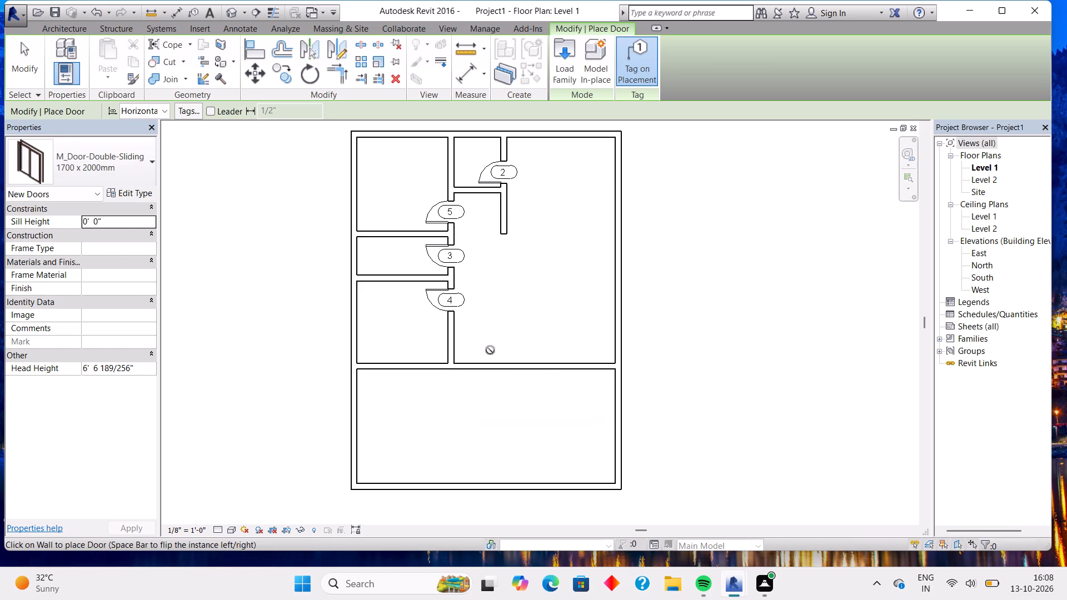
pyautogui.press('Escape')
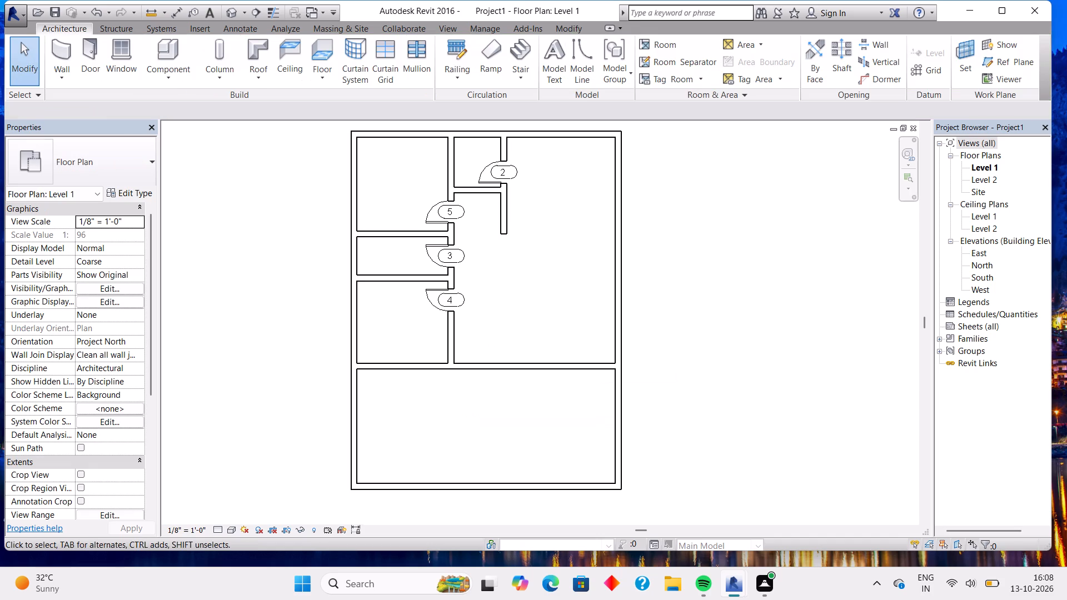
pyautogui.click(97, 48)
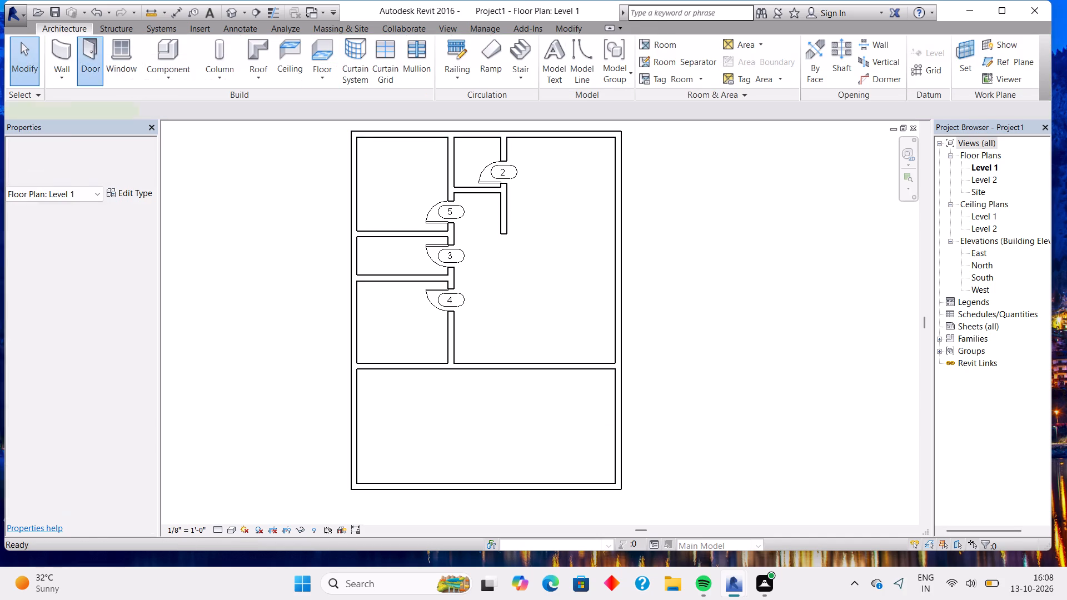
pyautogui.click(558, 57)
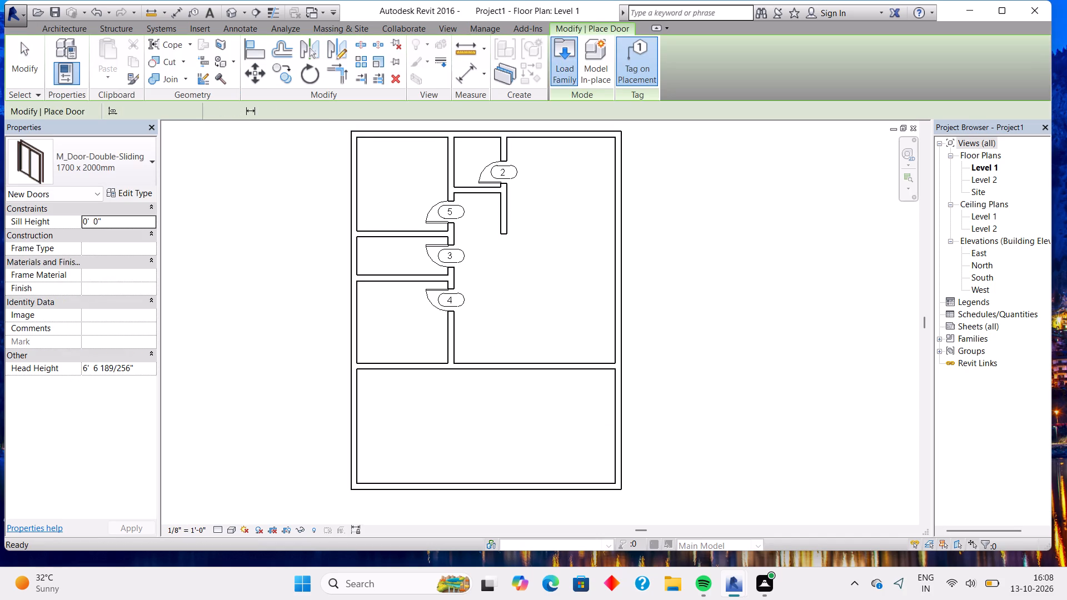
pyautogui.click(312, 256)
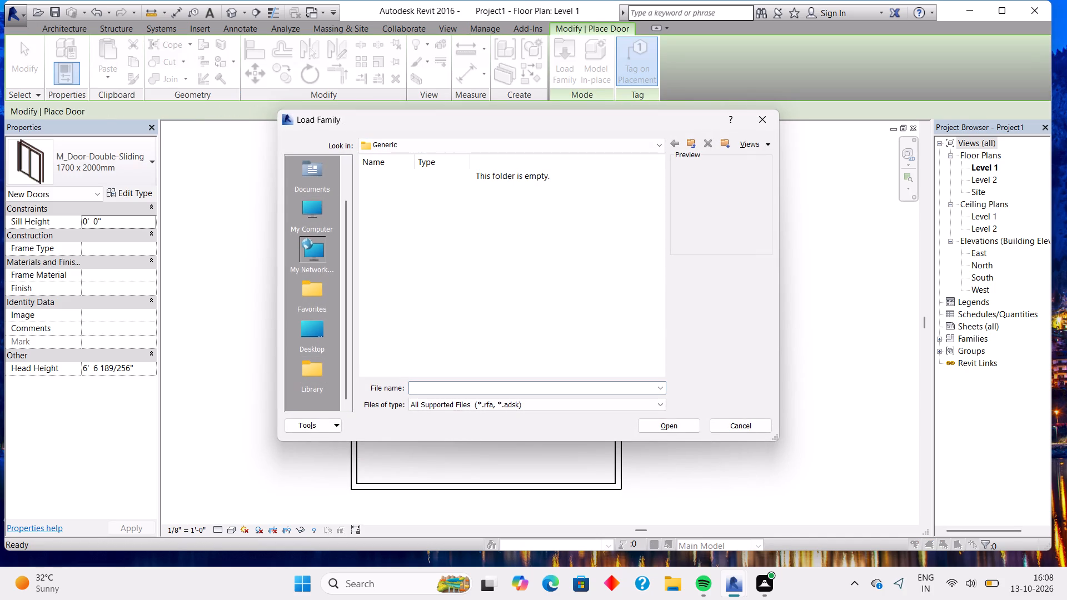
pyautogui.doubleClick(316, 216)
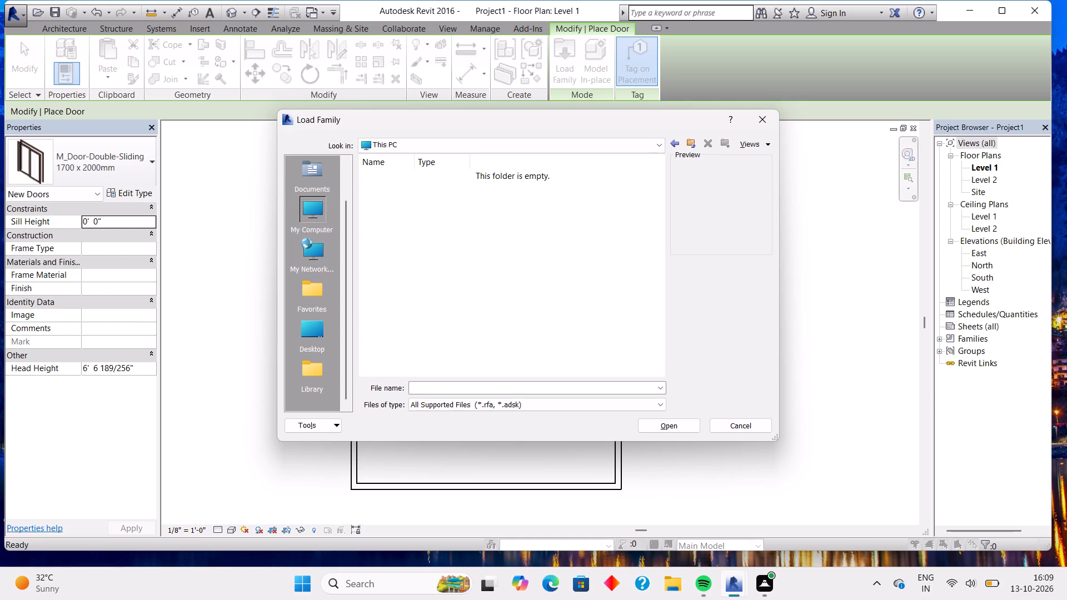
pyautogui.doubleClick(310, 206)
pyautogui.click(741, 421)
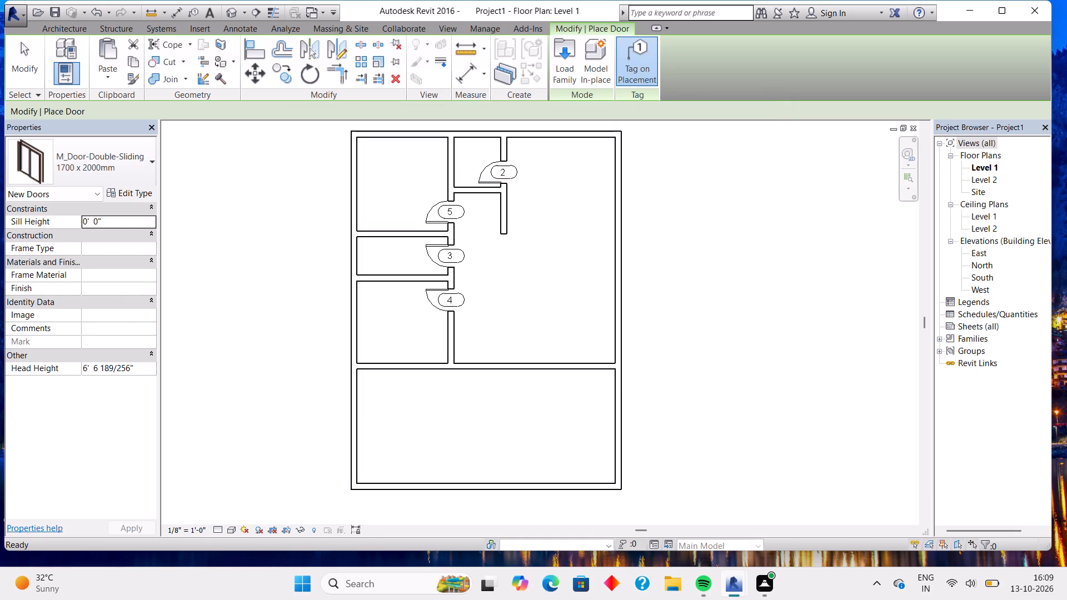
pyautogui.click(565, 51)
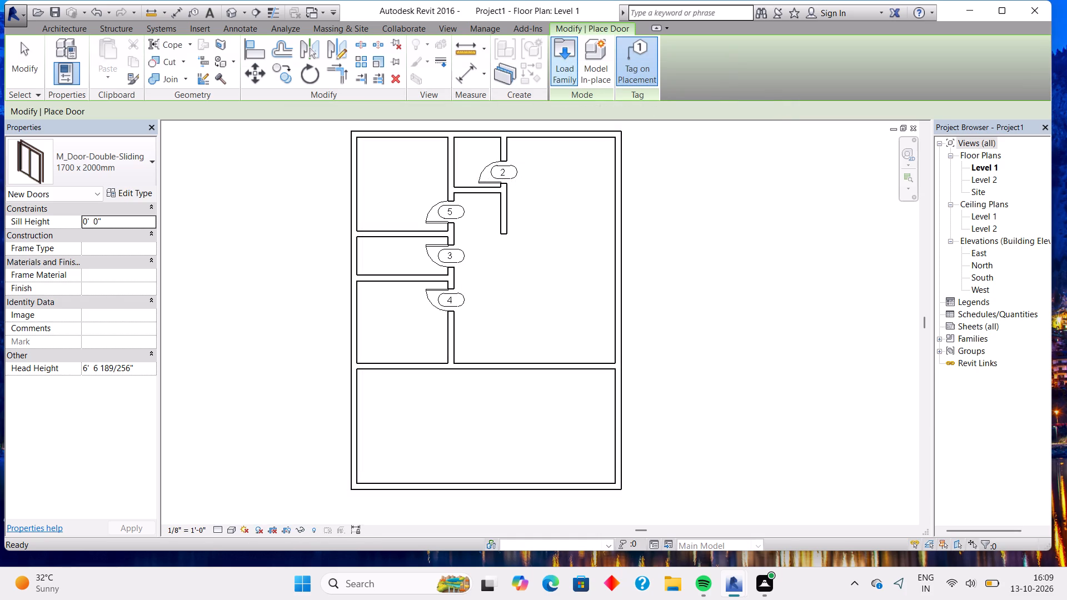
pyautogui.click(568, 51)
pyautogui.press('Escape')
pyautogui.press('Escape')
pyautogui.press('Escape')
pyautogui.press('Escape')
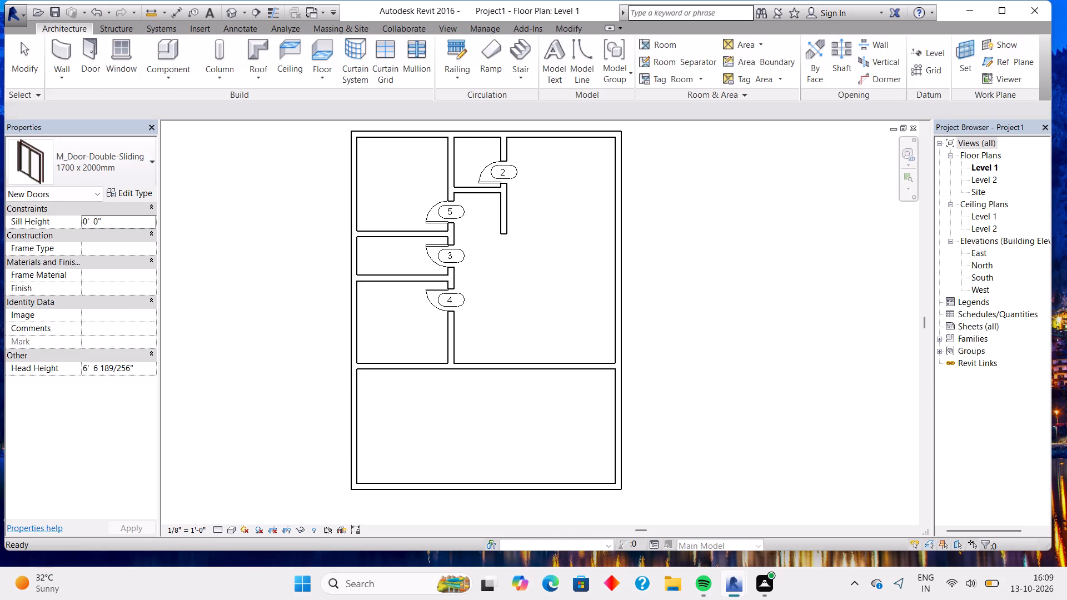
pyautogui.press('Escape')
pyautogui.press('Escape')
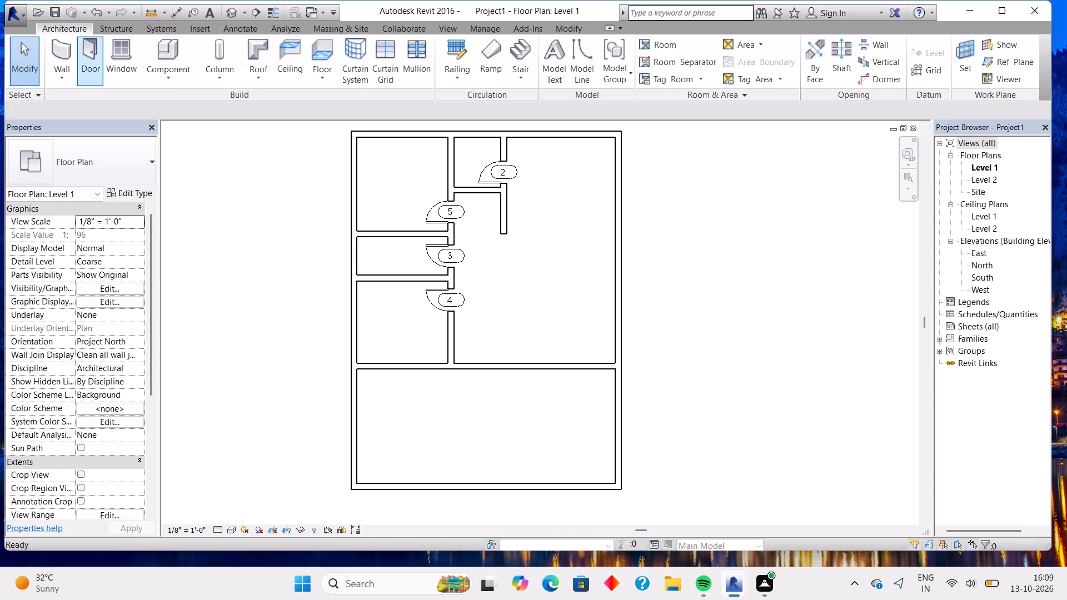
# Load the M_Door-Double-Flush_Panel double-acting door family, type 1700 x 2000mm, from the Doors folder of the US Metric library.
pyautogui.click(93, 58)
pyautogui.click(557, 58)
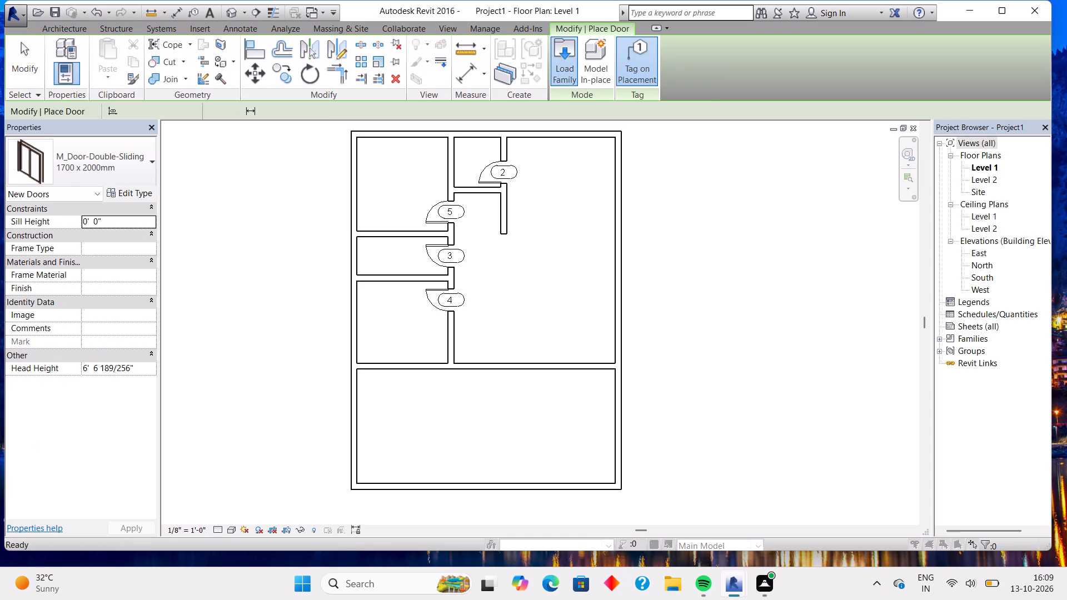
pyautogui.click(303, 211)
pyautogui.click(298, 211)
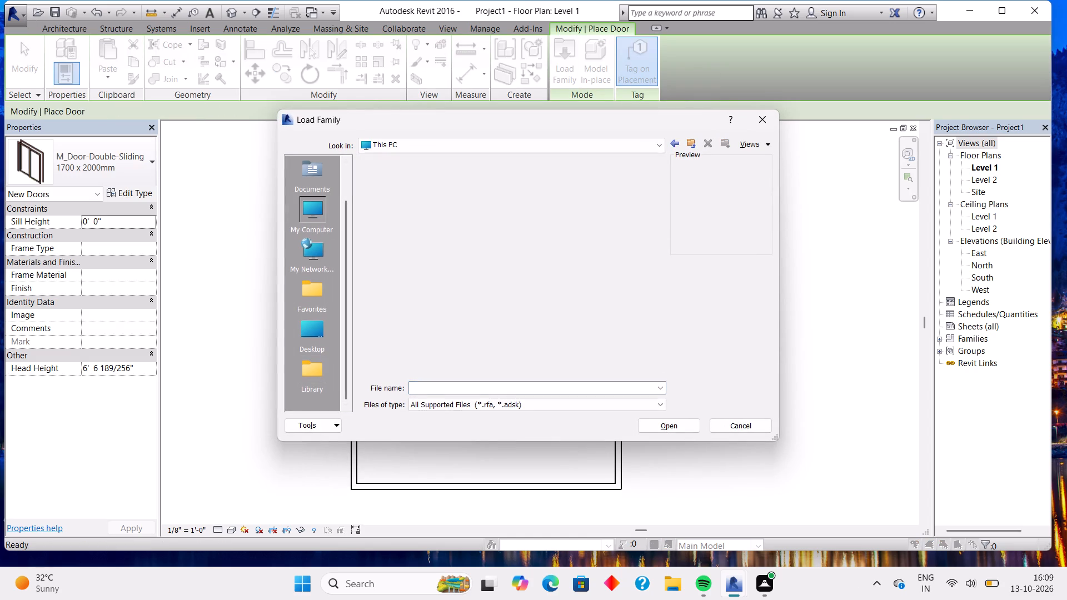
pyautogui.doubleClick(375, 205)
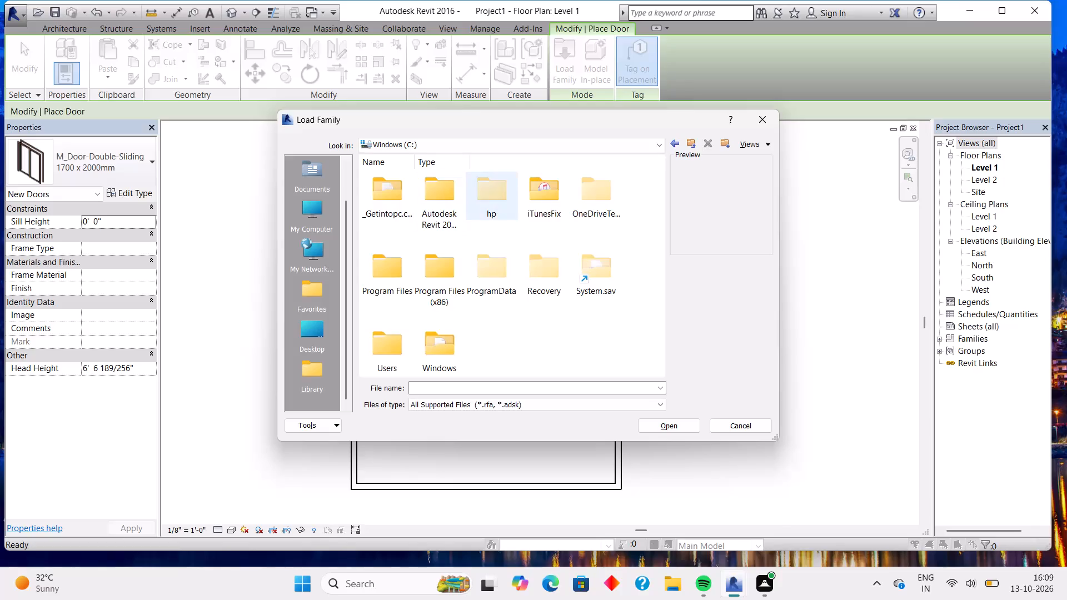
pyautogui.doubleClick(425, 204)
pyautogui.doubleClick(438, 203)
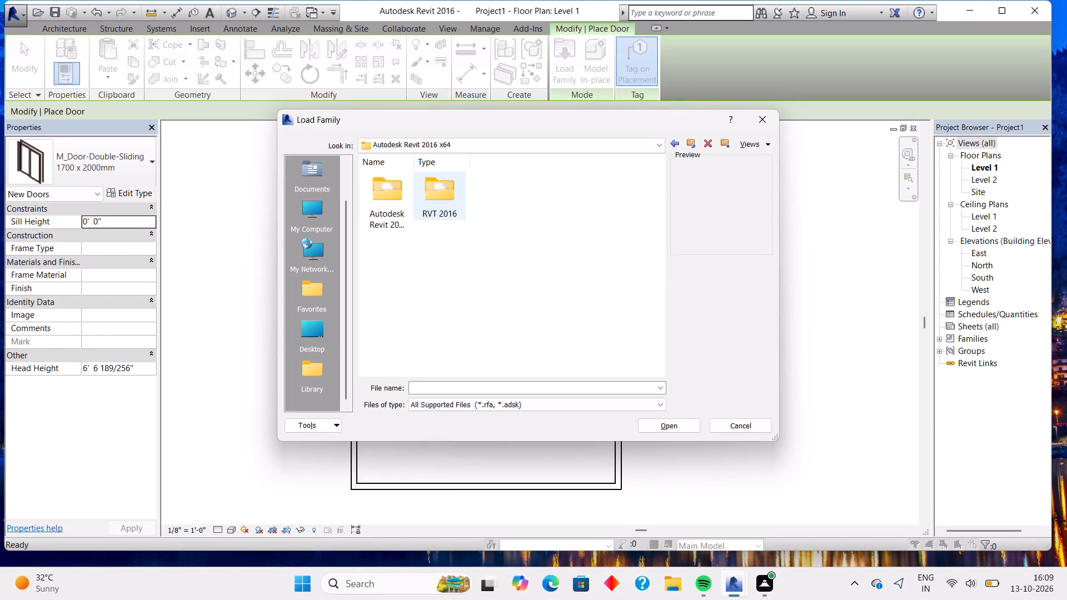
pyautogui.doubleClick(547, 194)
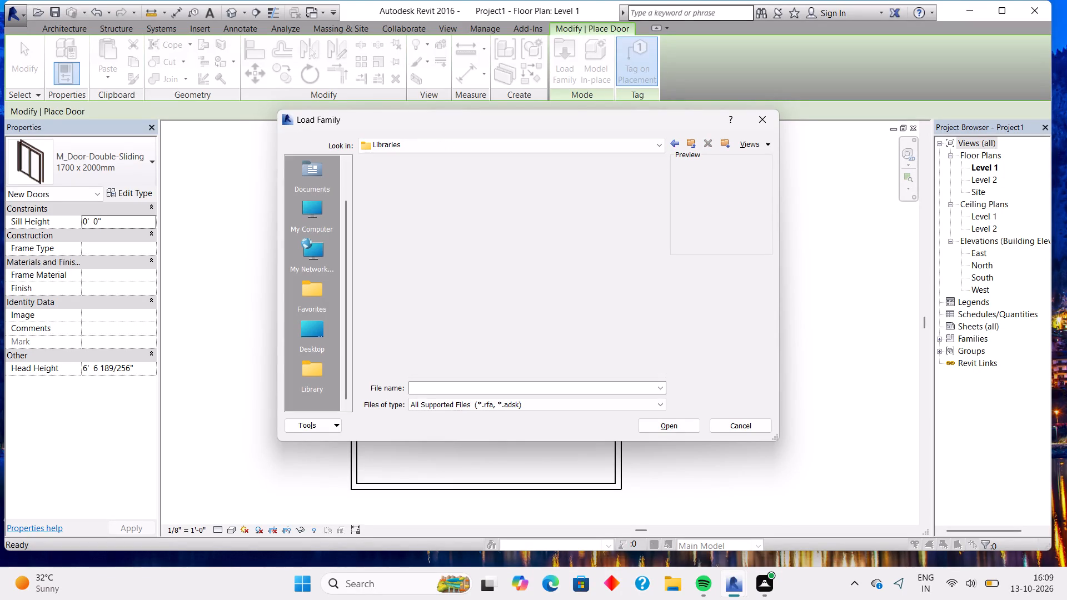
pyautogui.click(446, 198)
pyautogui.moveTo(446, 198); pyautogui.dragTo(446, 192)
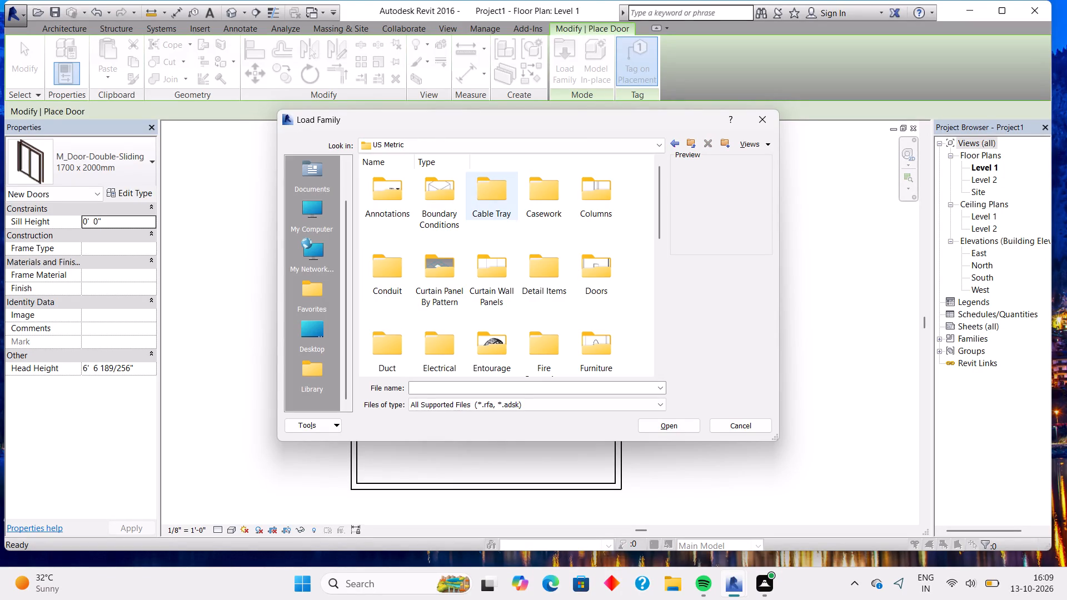
pyautogui.doubleClick(605, 263)
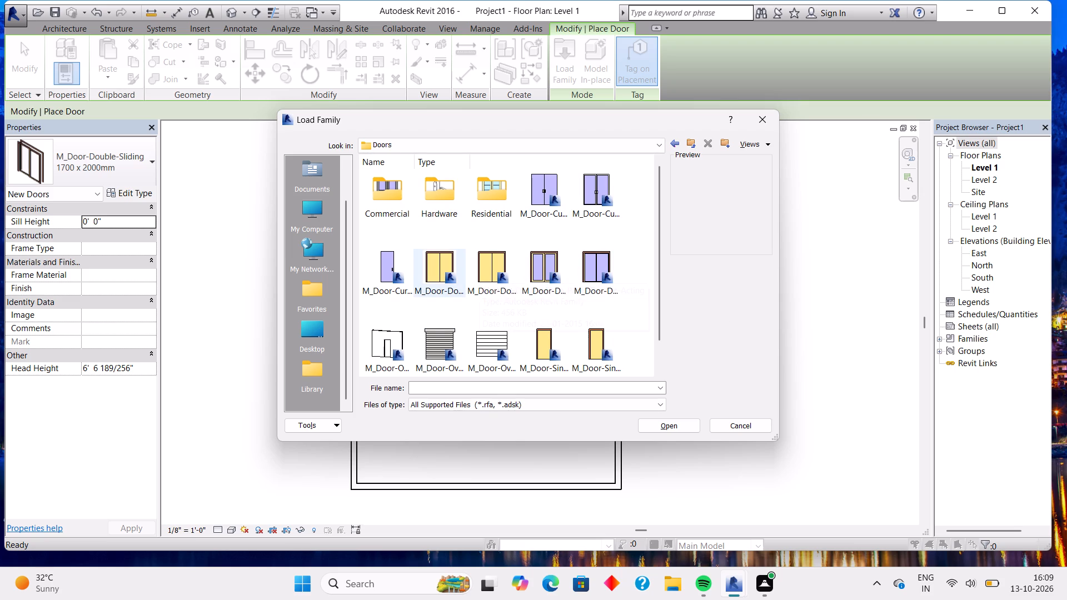
pyautogui.doubleClick(485, 271)
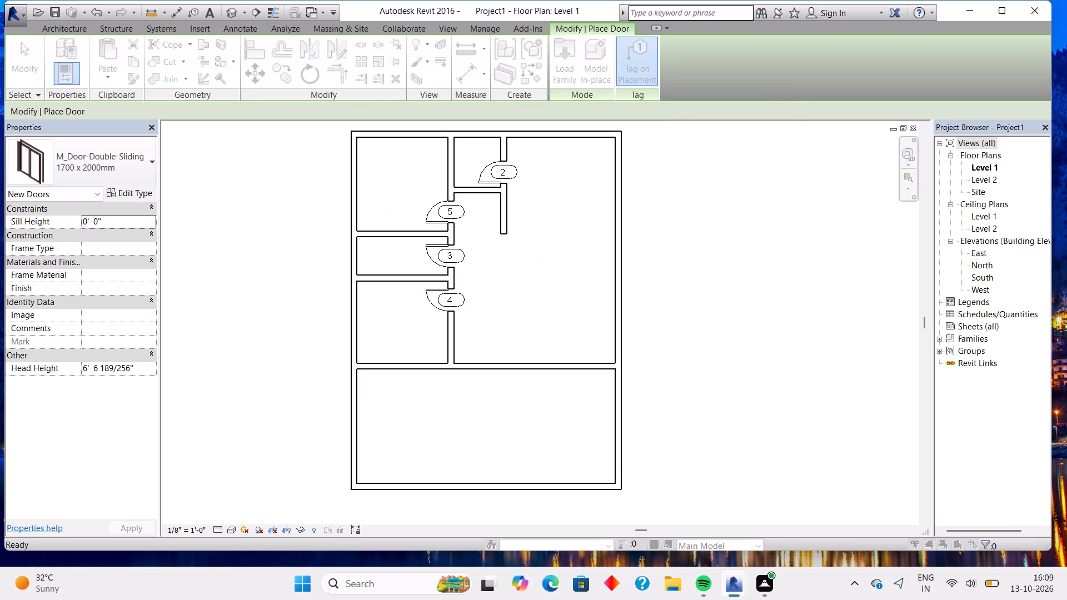
pyautogui.click(614, 529)
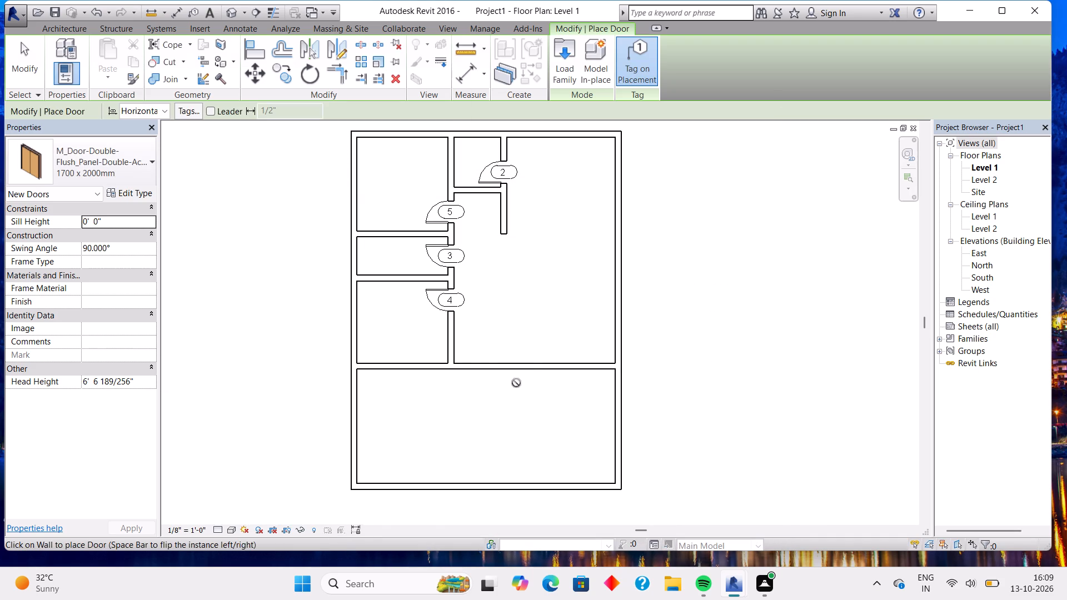
# Place the 1700 x 2000mm double-flush door in the horizontal wall above the bottom room, about 4'-6" right of the vertical partition.
pyautogui.click(489, 363)
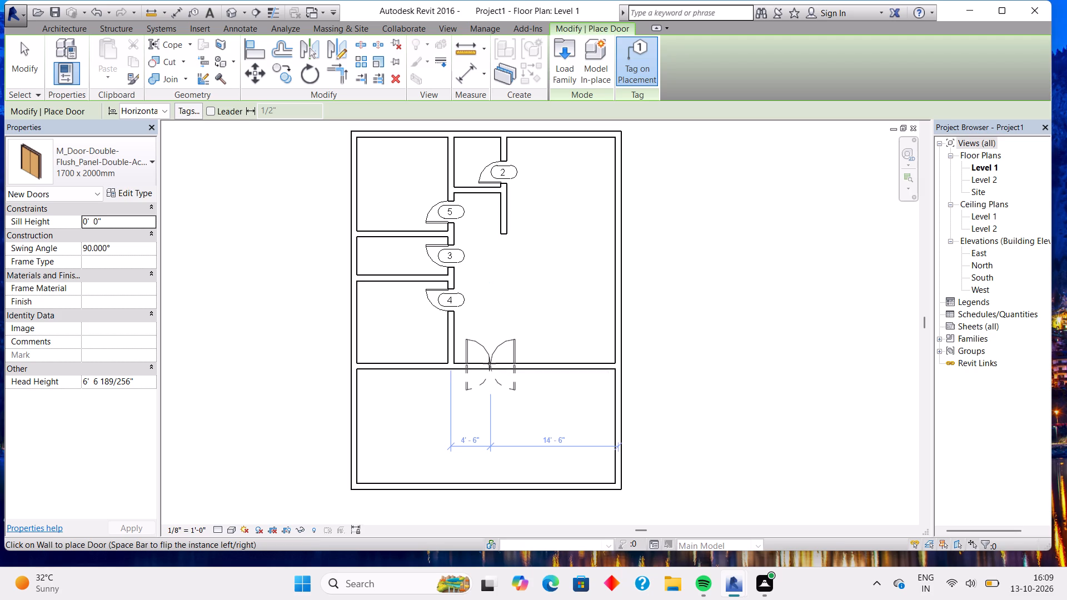
pyautogui.press('Escape')
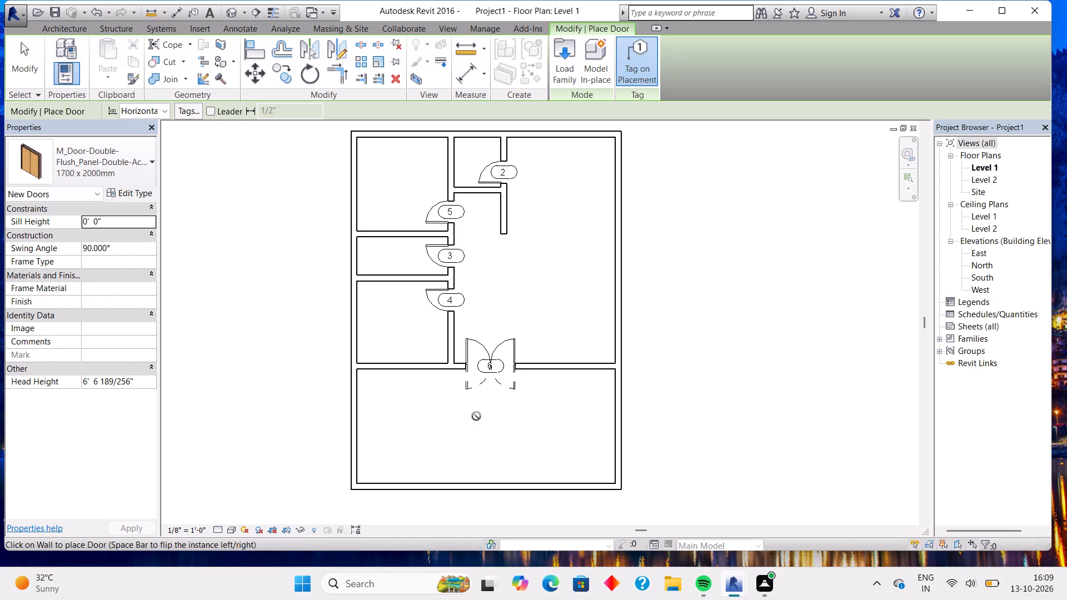
# Place Fixed 36" x 48" windows in the door 5 room's left and top walls and the door 4 room's left and bottom walls.
pyautogui.click(78, 27)
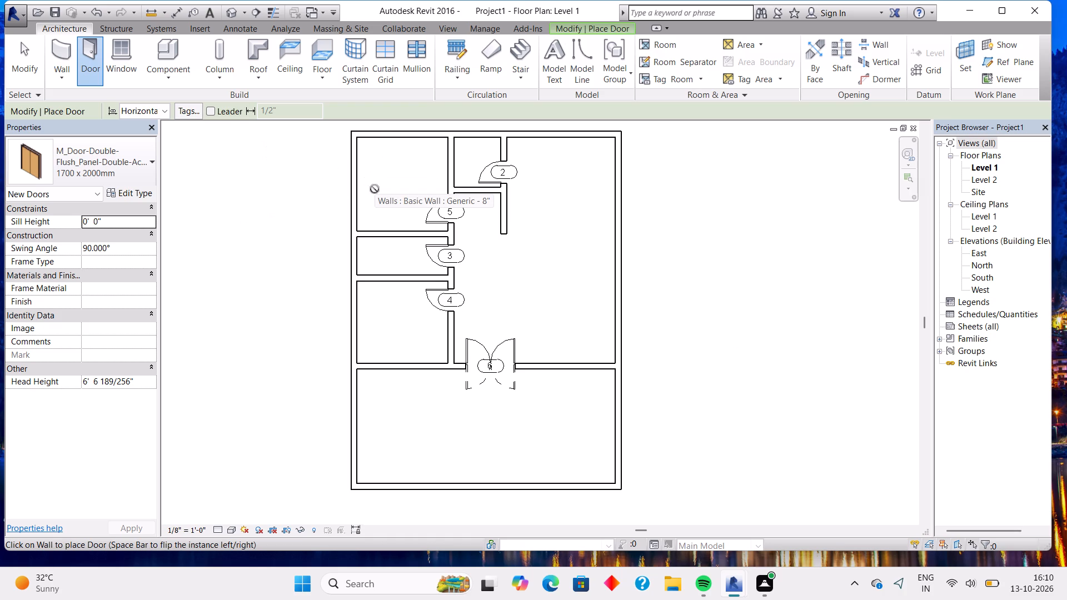
pyautogui.click(121, 57)
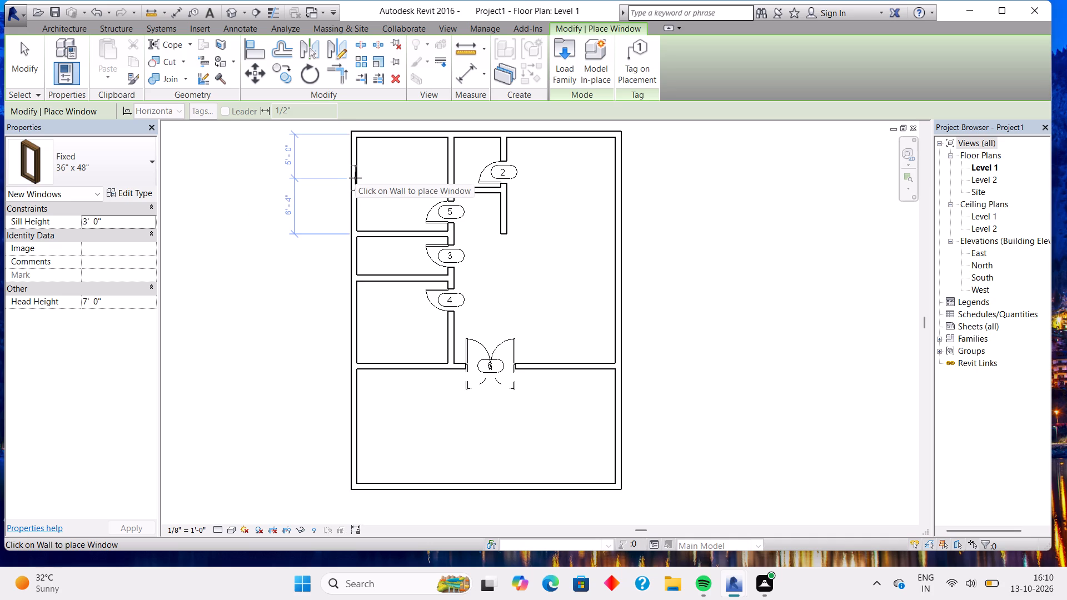
pyautogui.click(356, 202)
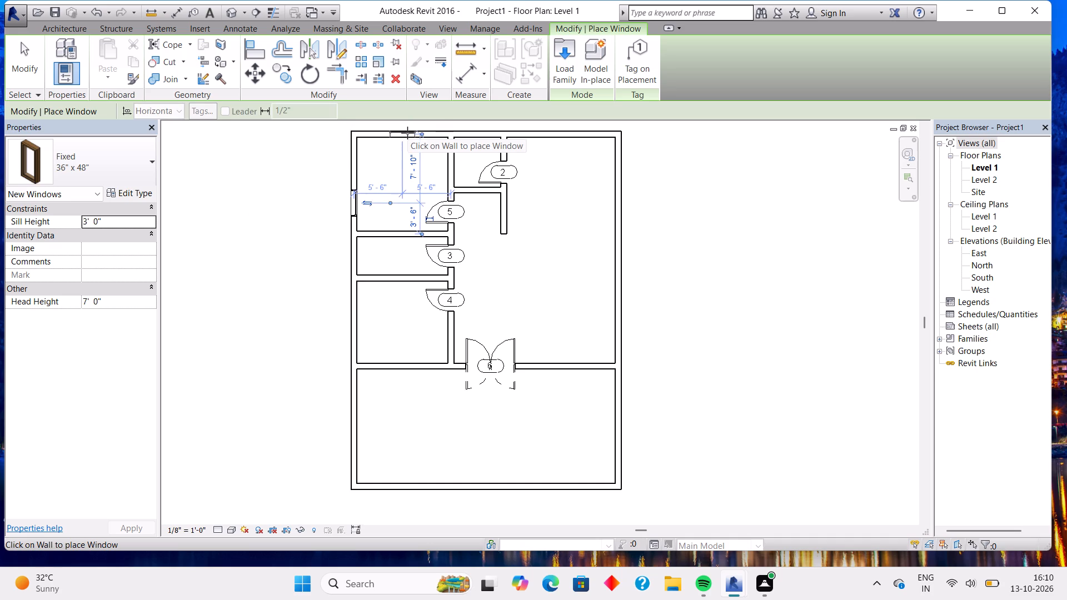
pyautogui.click(407, 133)
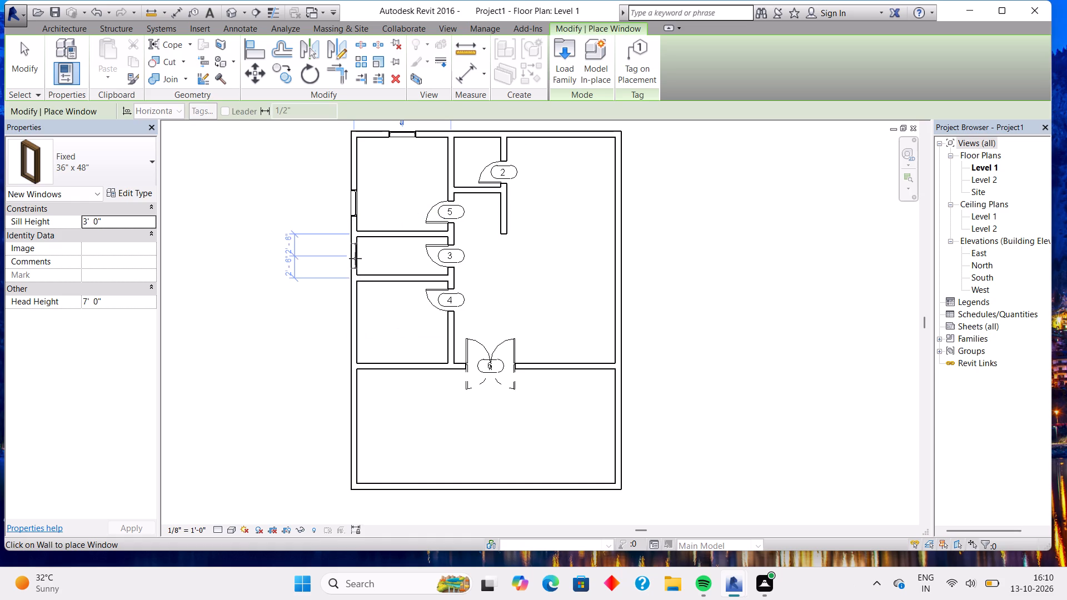
pyautogui.click(358, 303)
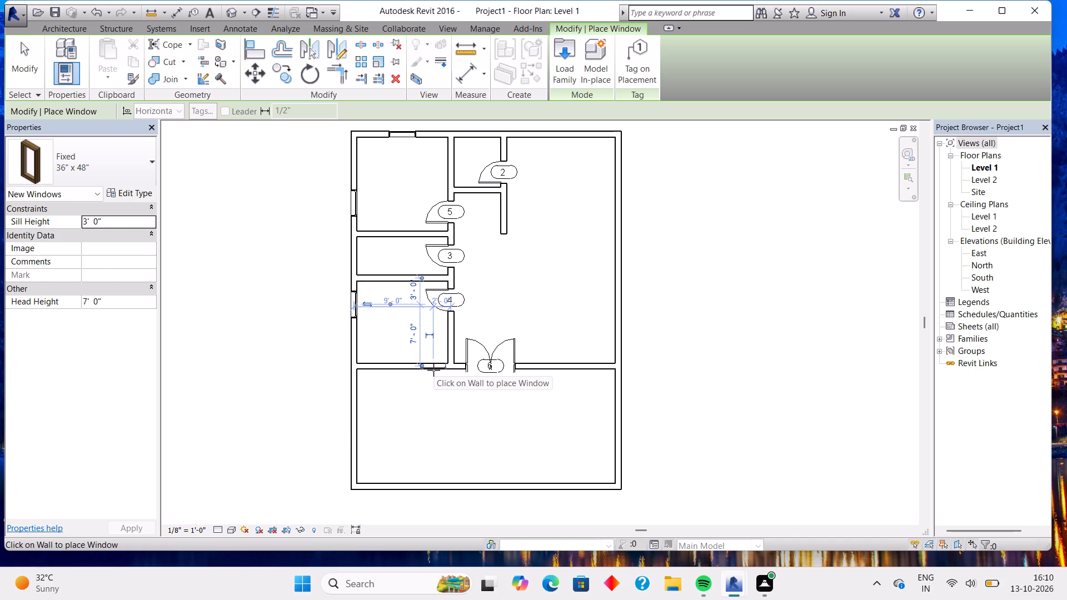
pyautogui.click(433, 370)
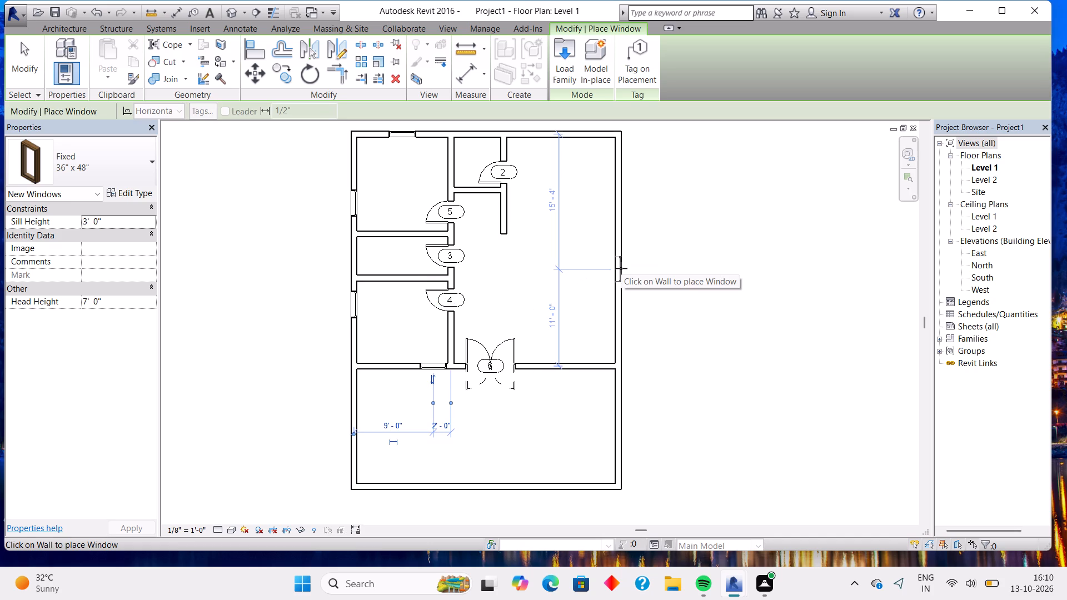
# Place Fixed 36" x 72" windows in the large right-hand room: two in its right exterior wall and one in its top exterior wall.
pyautogui.click(142, 170)
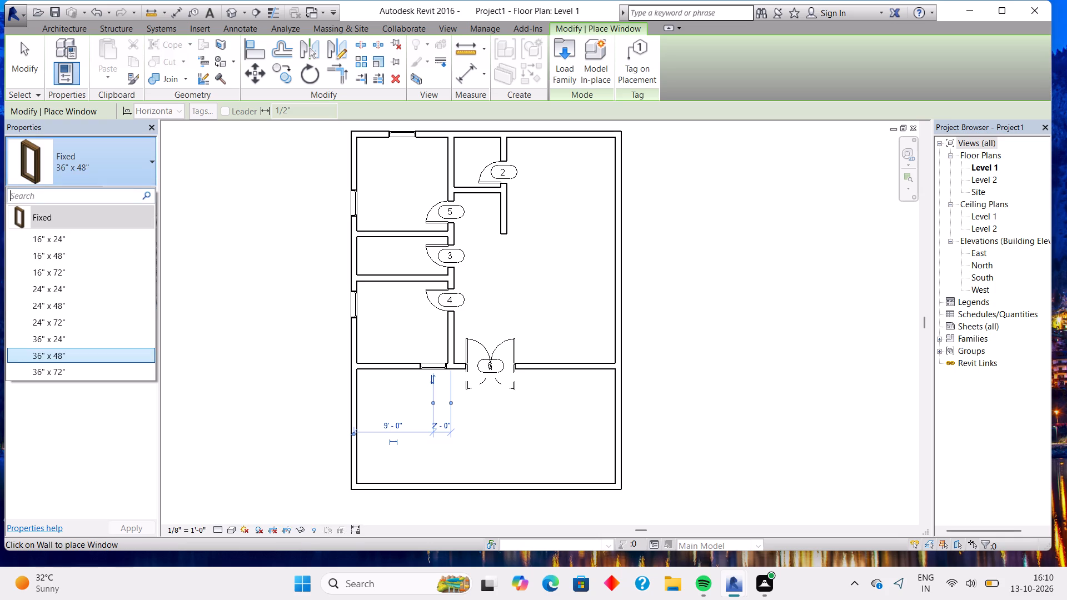
pyautogui.click(108, 377)
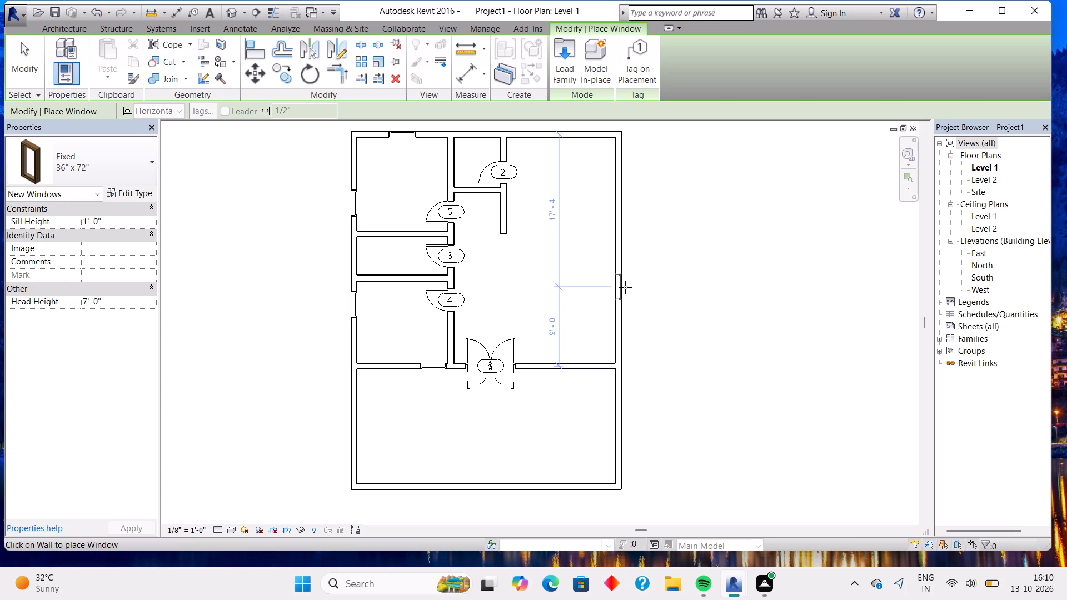
pyautogui.click(625, 287)
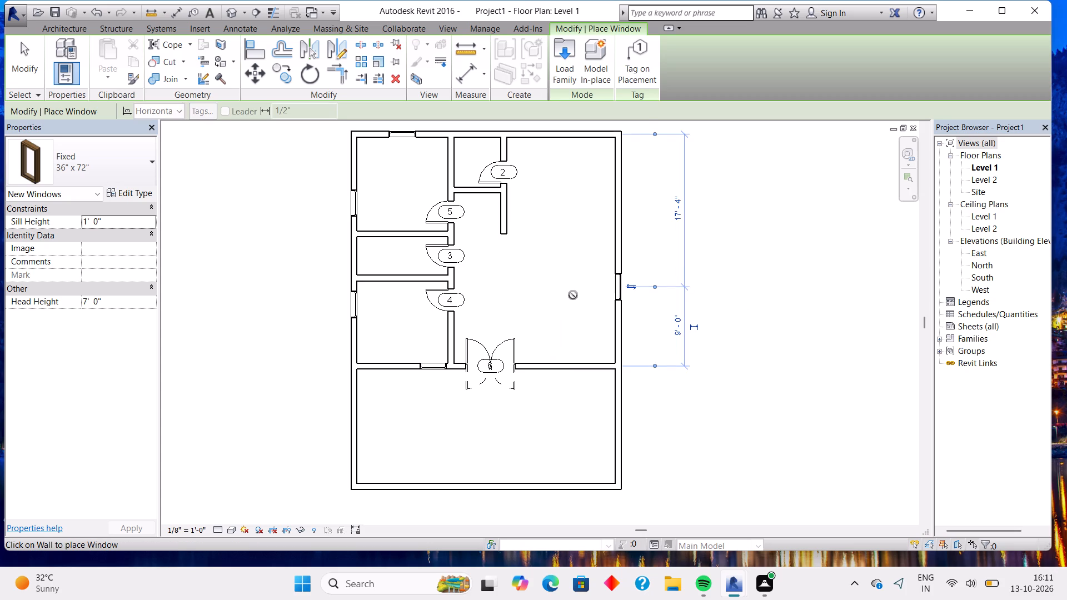
pyautogui.click(619, 200)
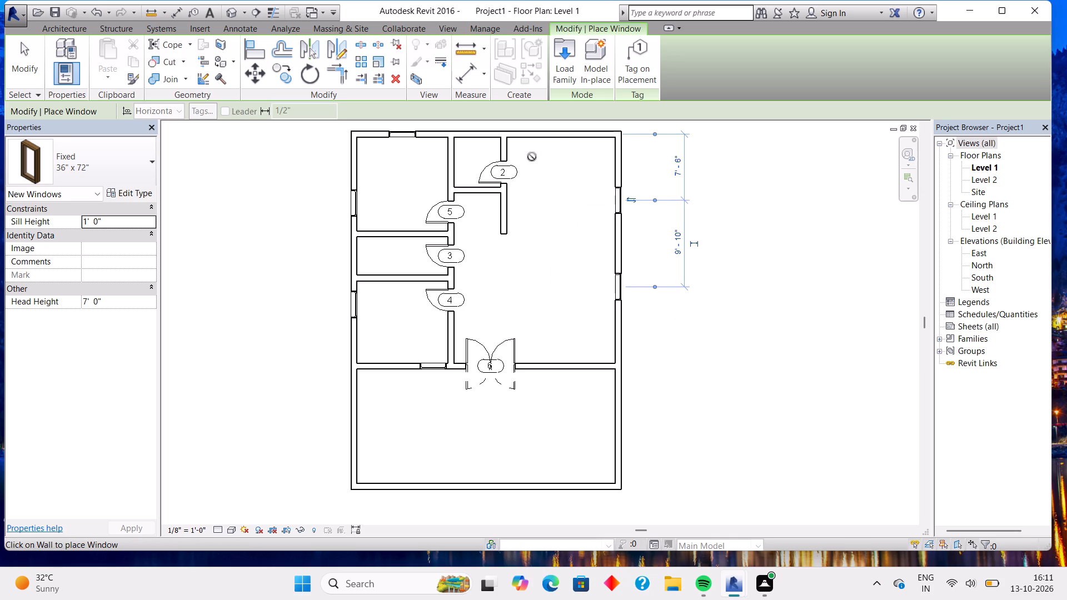
pyautogui.click(533, 137)
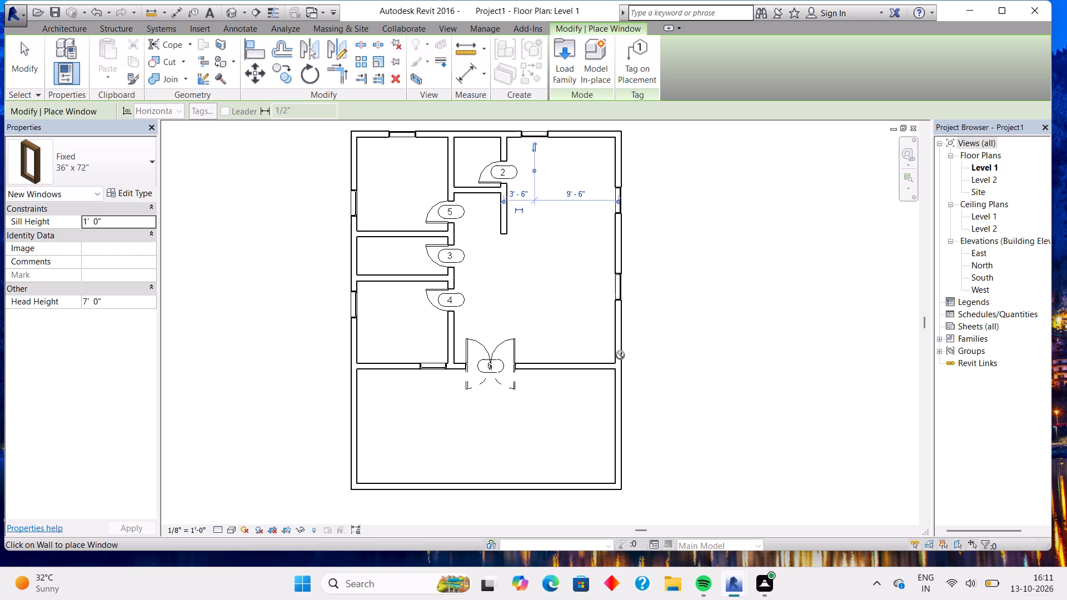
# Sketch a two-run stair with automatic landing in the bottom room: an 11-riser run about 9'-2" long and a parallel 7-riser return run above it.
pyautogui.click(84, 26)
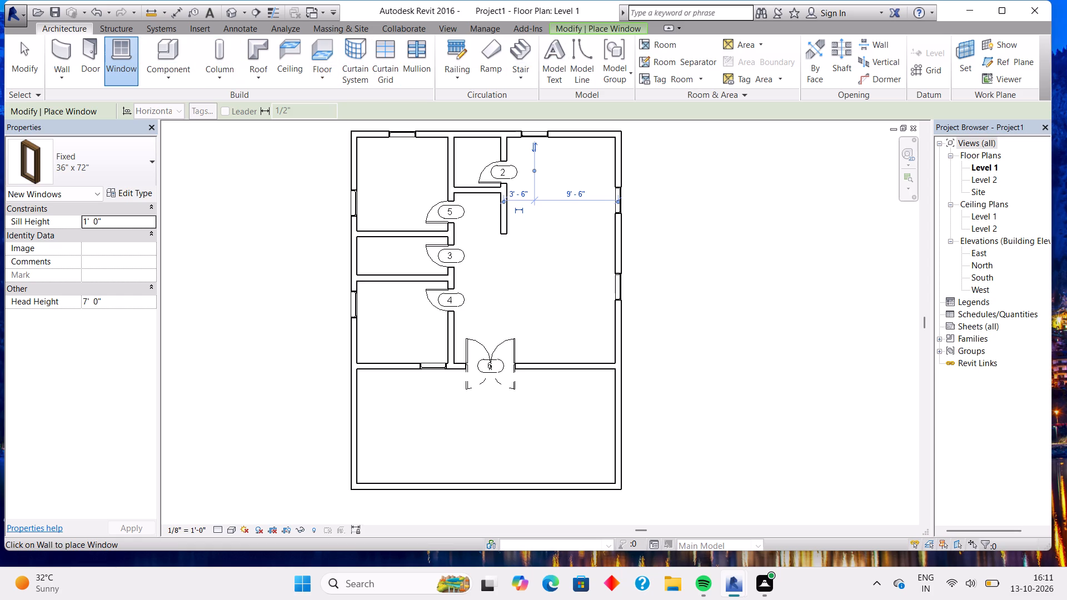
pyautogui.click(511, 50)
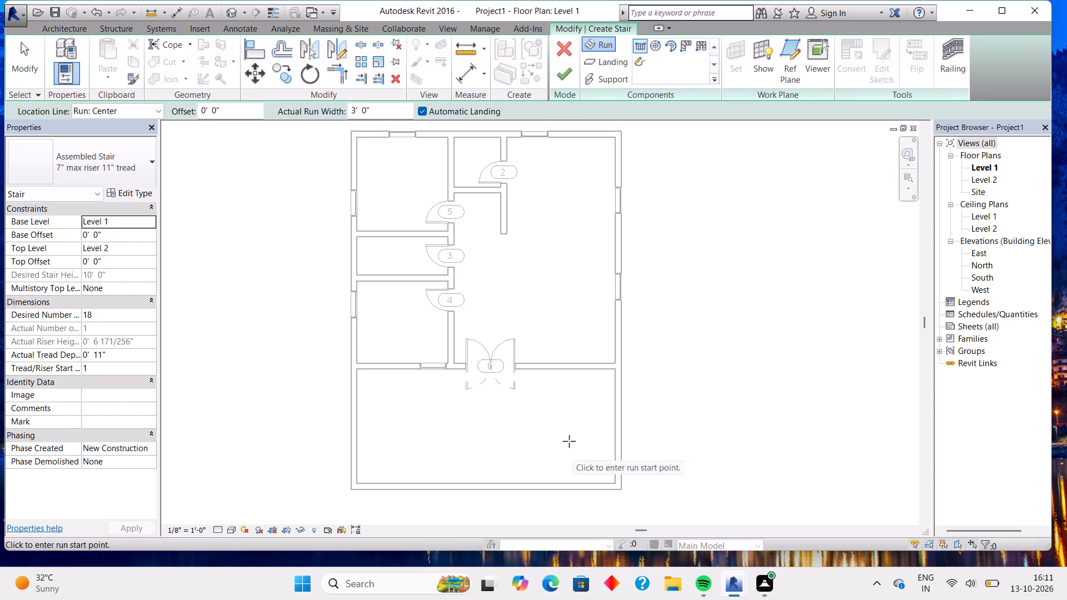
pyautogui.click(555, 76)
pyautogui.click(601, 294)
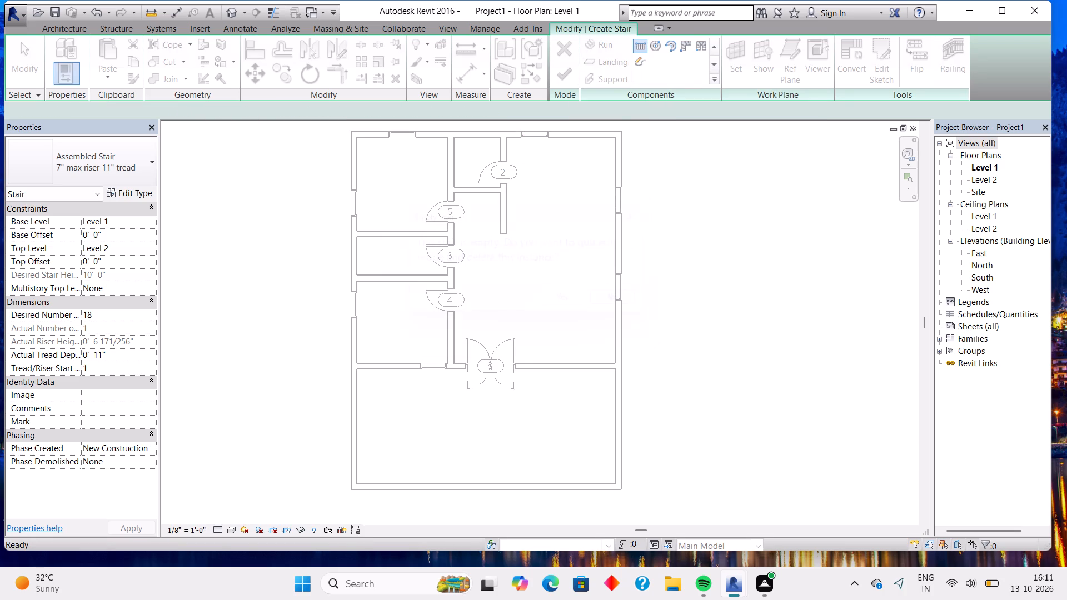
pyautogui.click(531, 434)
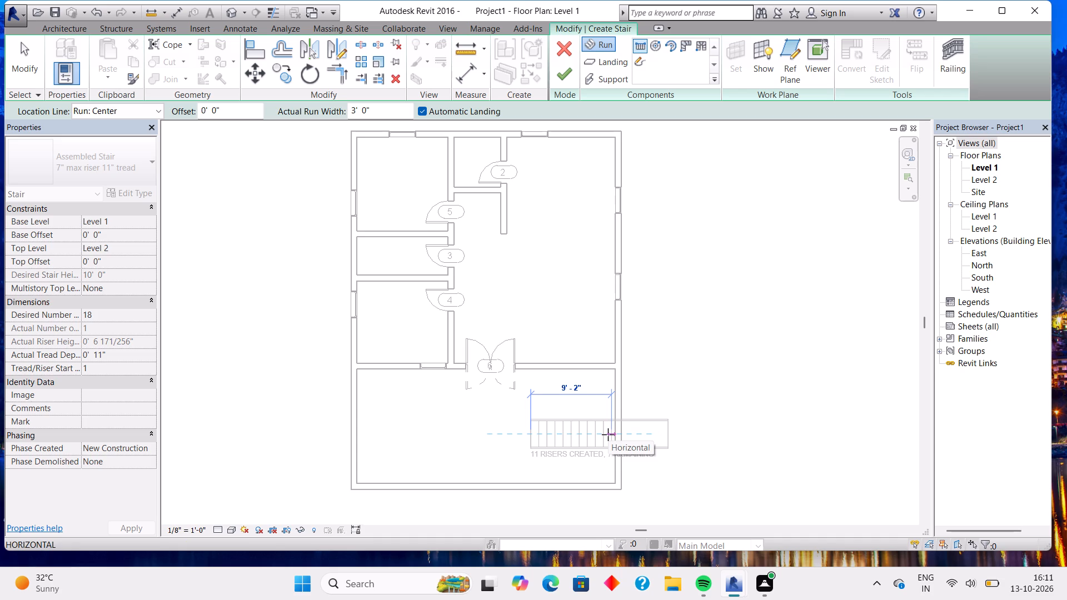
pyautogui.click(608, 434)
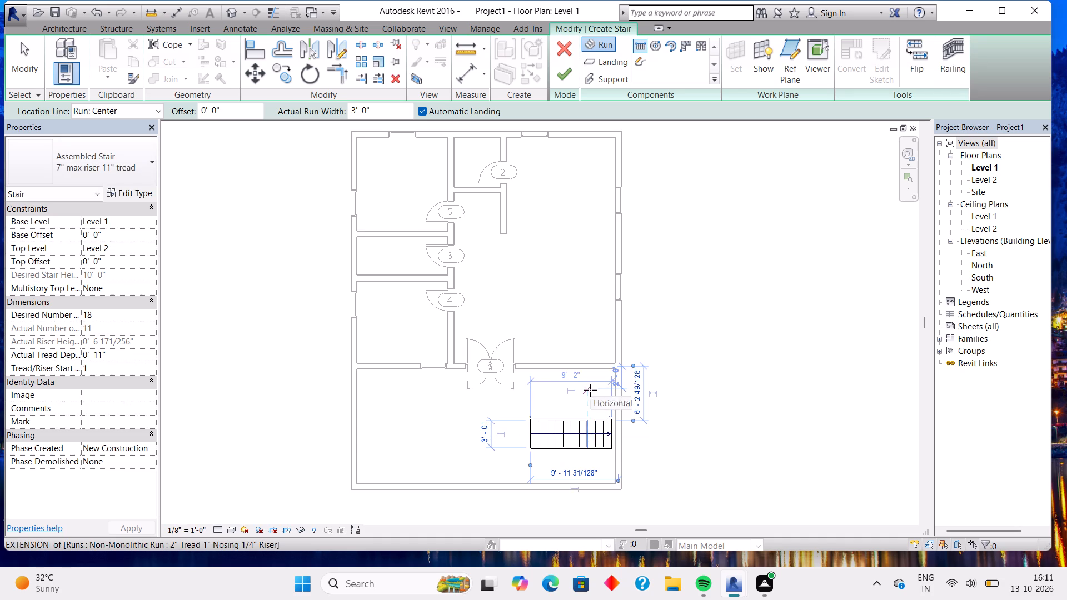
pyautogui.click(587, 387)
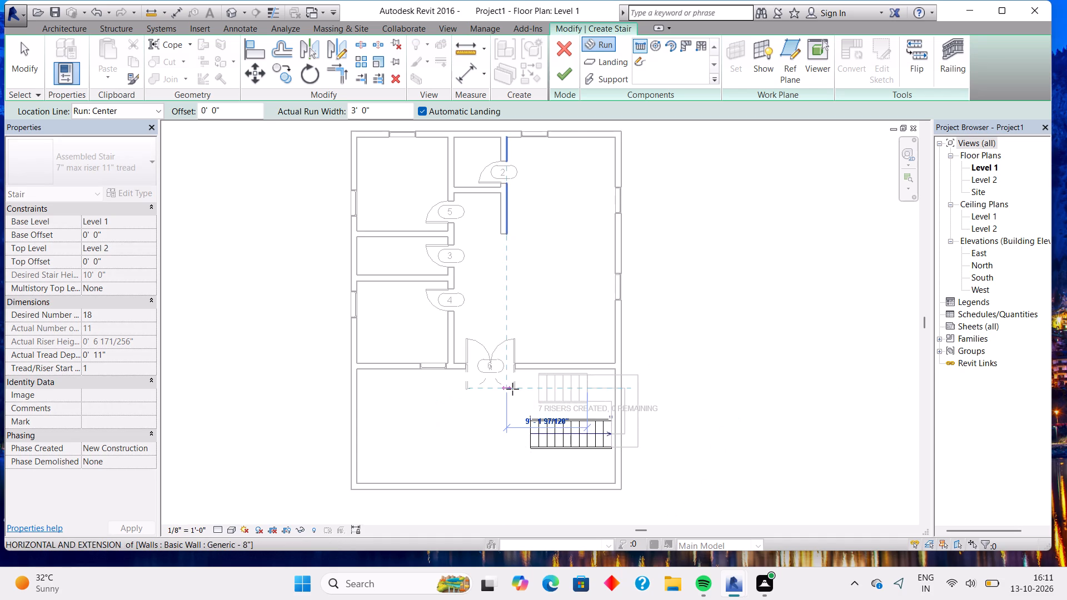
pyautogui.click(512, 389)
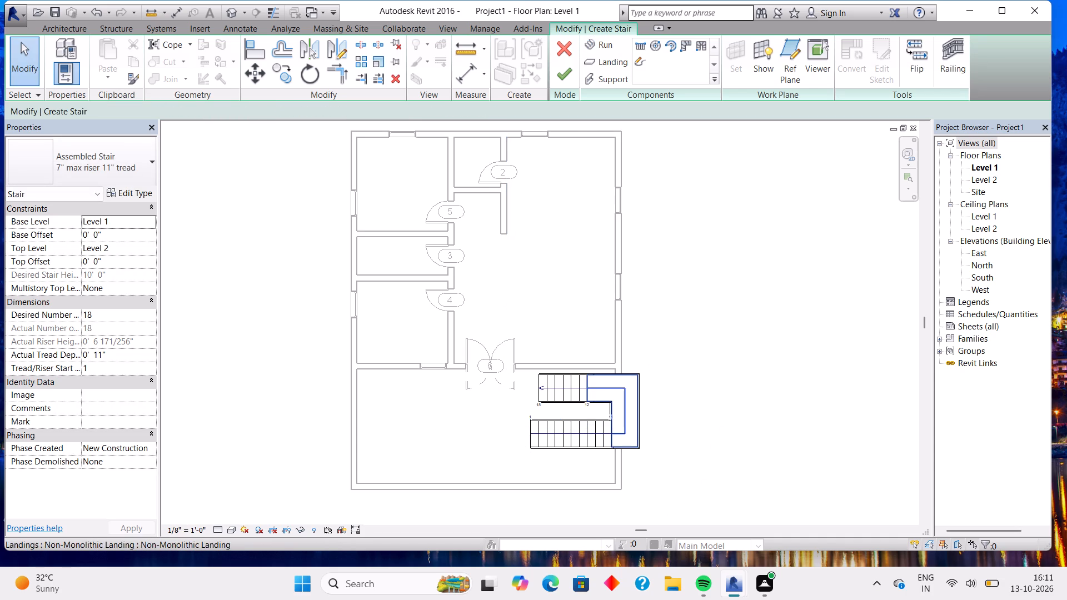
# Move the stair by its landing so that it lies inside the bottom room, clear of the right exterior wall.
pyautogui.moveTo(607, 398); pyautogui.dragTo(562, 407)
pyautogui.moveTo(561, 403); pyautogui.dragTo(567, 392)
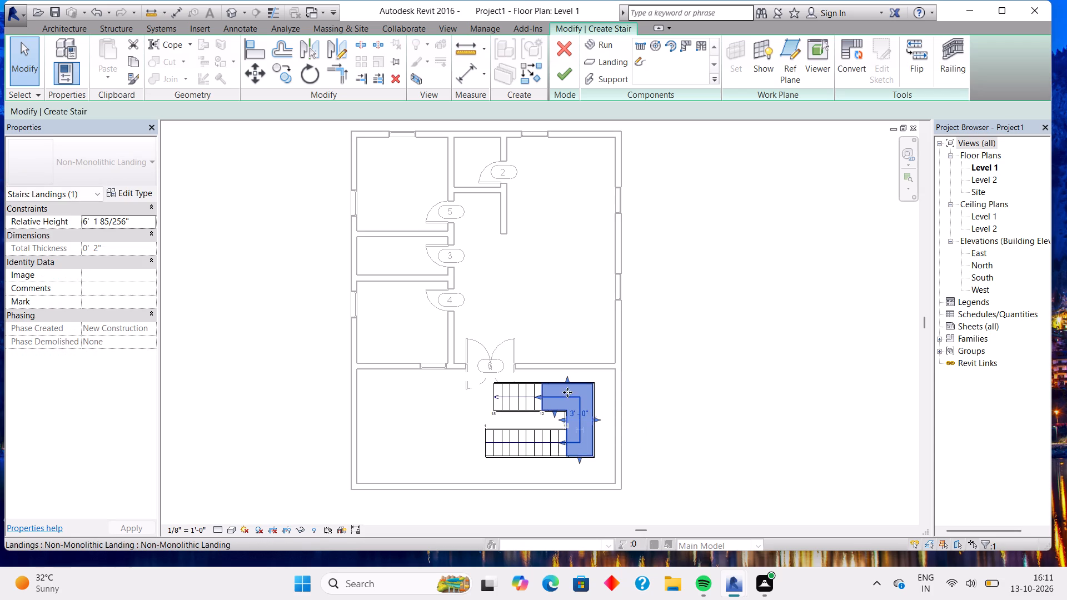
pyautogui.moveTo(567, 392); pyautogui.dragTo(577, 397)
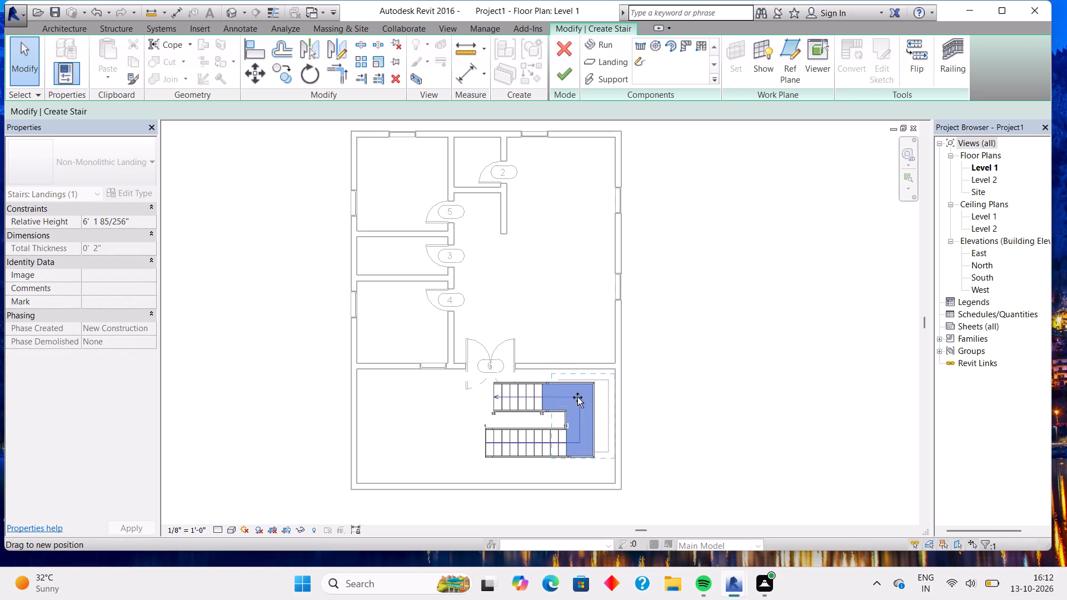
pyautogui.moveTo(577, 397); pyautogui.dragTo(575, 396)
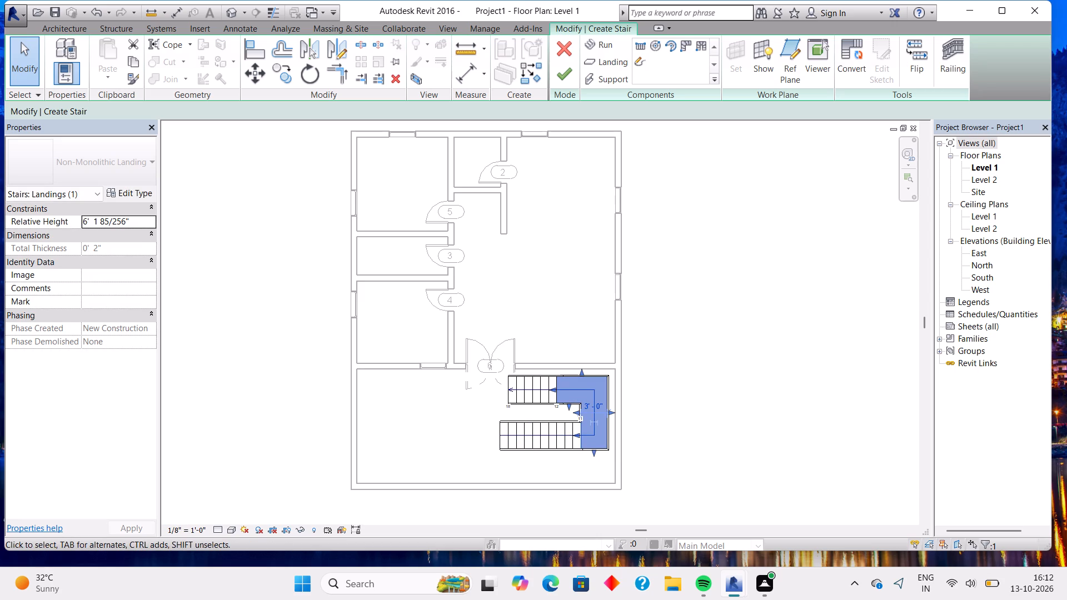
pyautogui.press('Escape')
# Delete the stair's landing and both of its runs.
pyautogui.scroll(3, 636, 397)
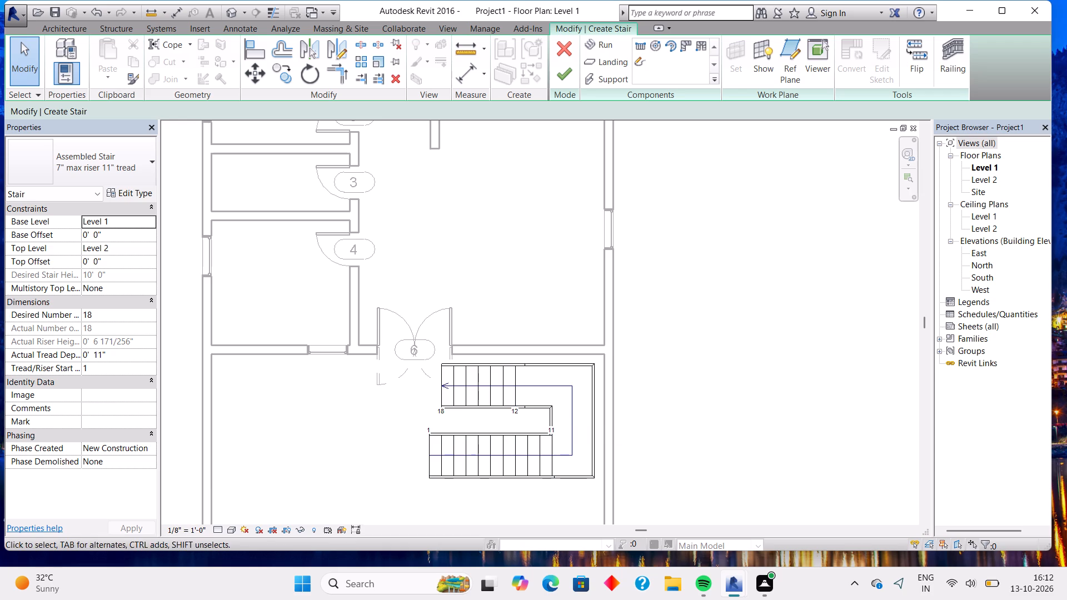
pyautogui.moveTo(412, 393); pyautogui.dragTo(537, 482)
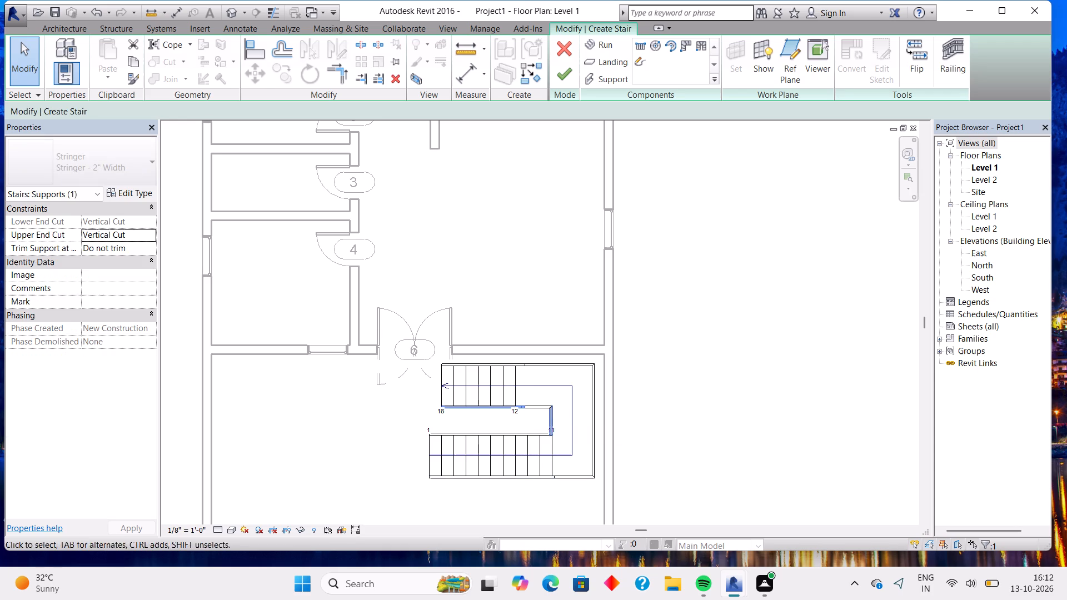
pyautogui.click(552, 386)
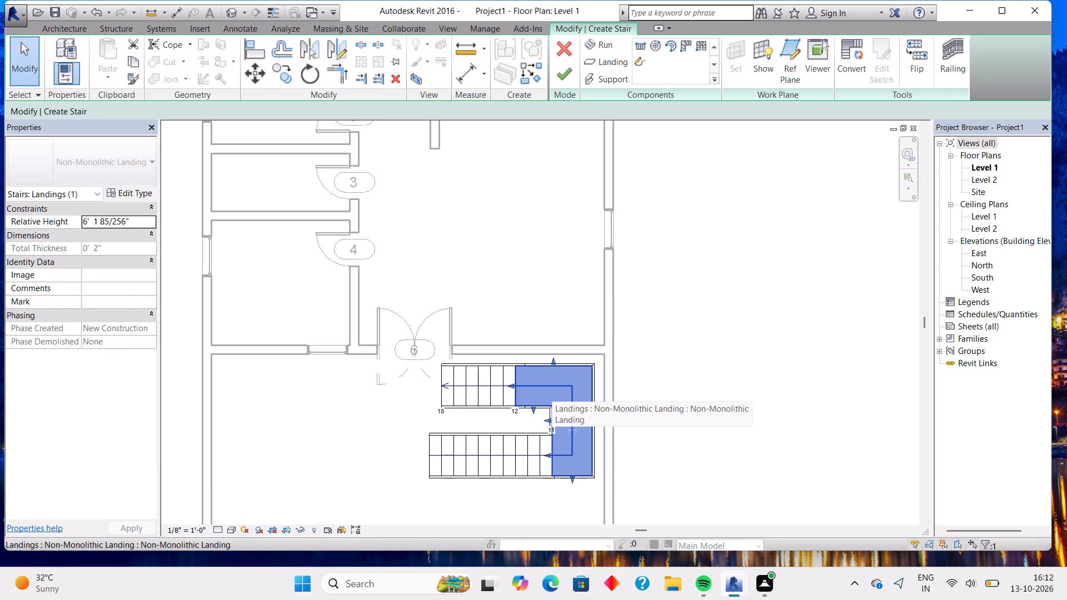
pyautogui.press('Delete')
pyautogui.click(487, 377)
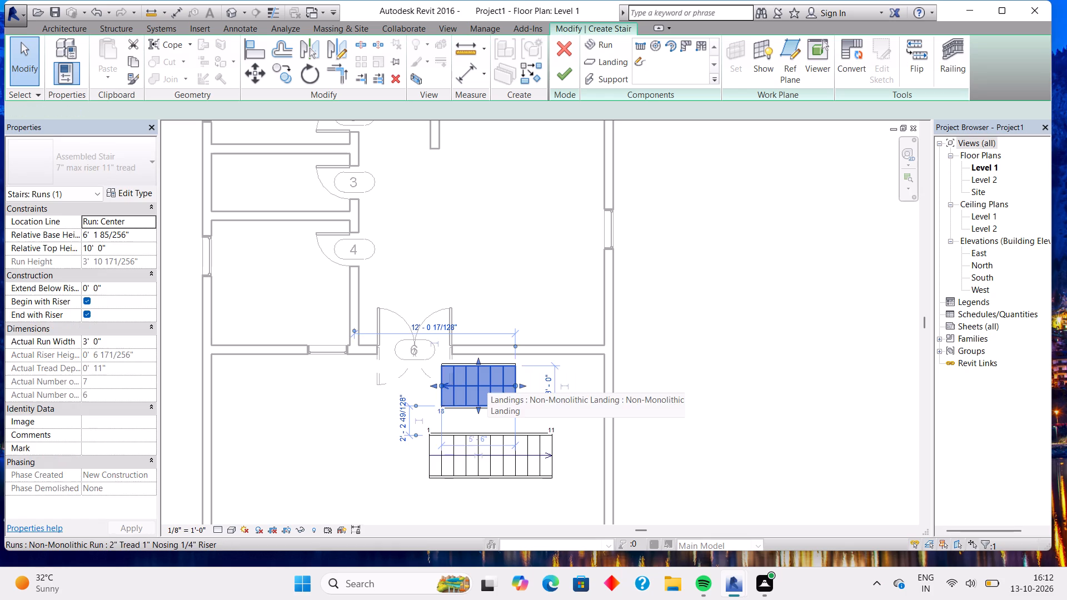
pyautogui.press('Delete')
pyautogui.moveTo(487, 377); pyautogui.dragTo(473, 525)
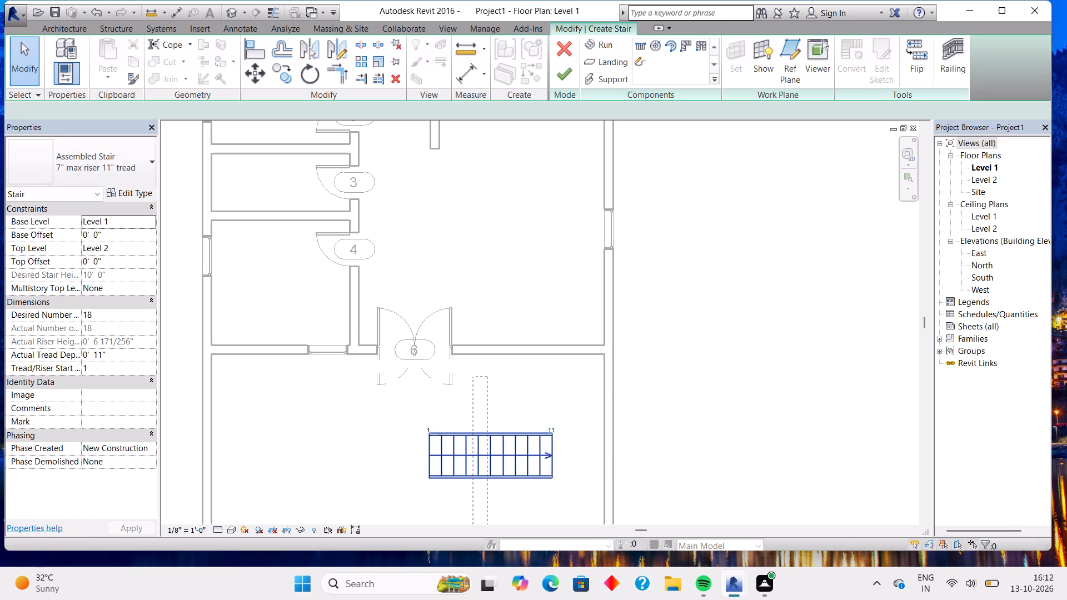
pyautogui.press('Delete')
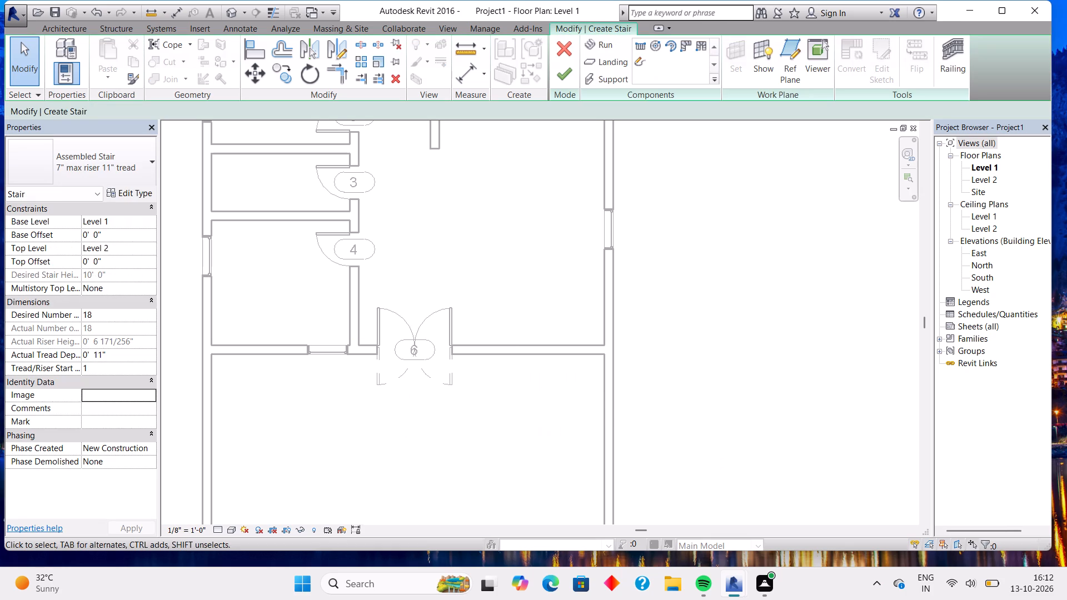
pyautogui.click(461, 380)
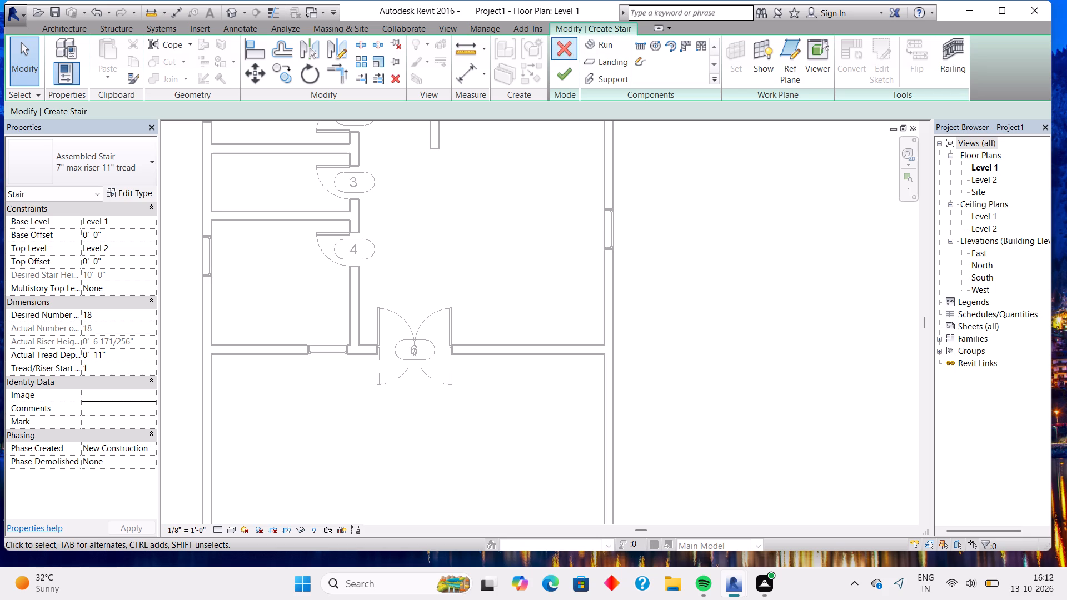
# Sketch a U-shaped stair beside door 6 in the bottom room with two parallel 9-riser runs about 7'-4" long, joined by an automatic landing.
pyautogui.click(642, 41)
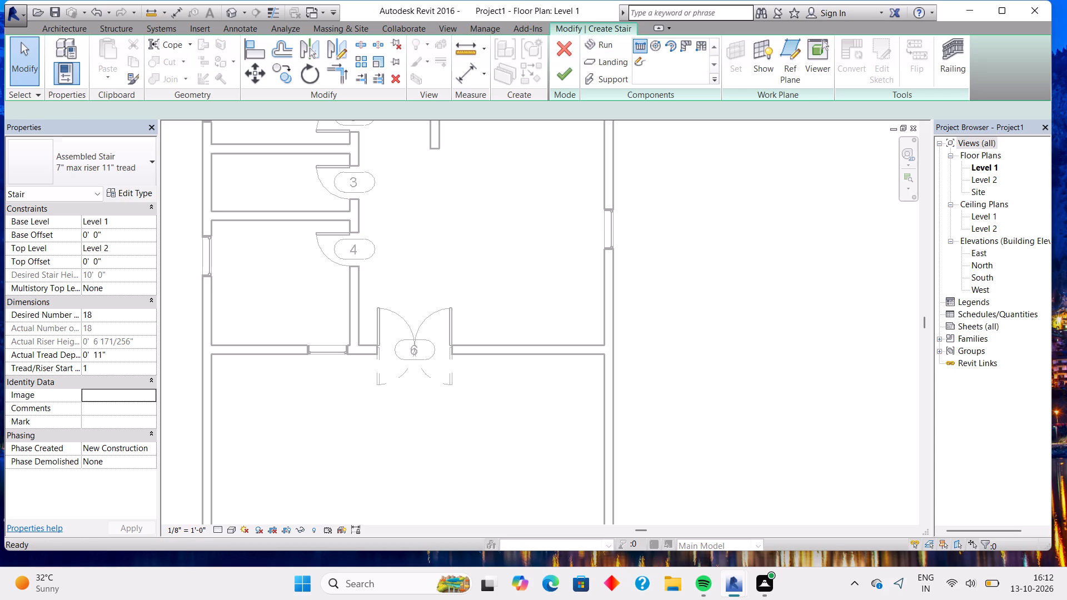
pyautogui.click(462, 382)
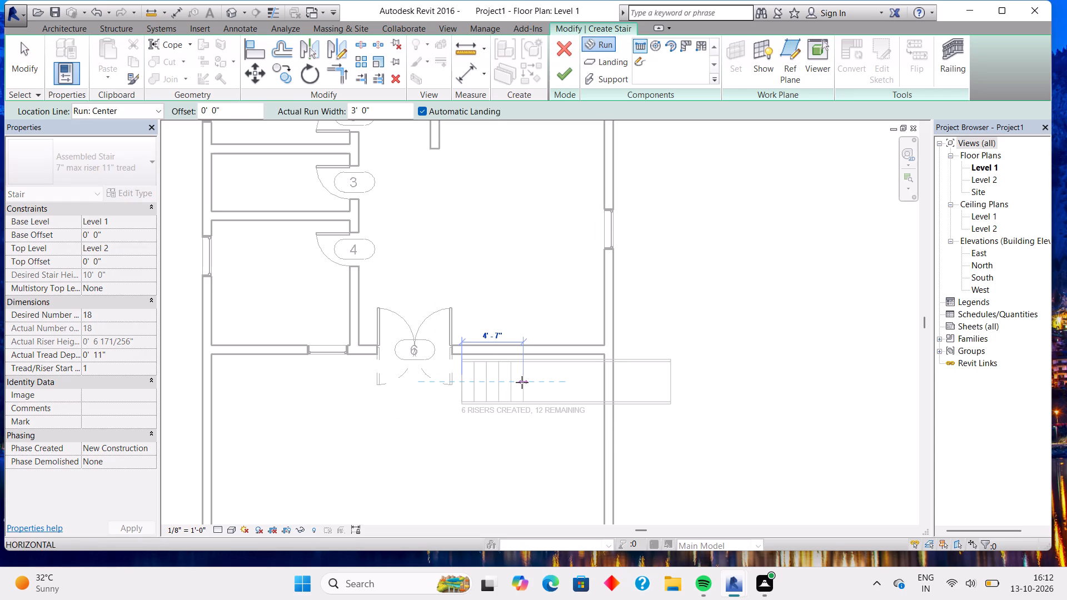
pyautogui.press('Escape')
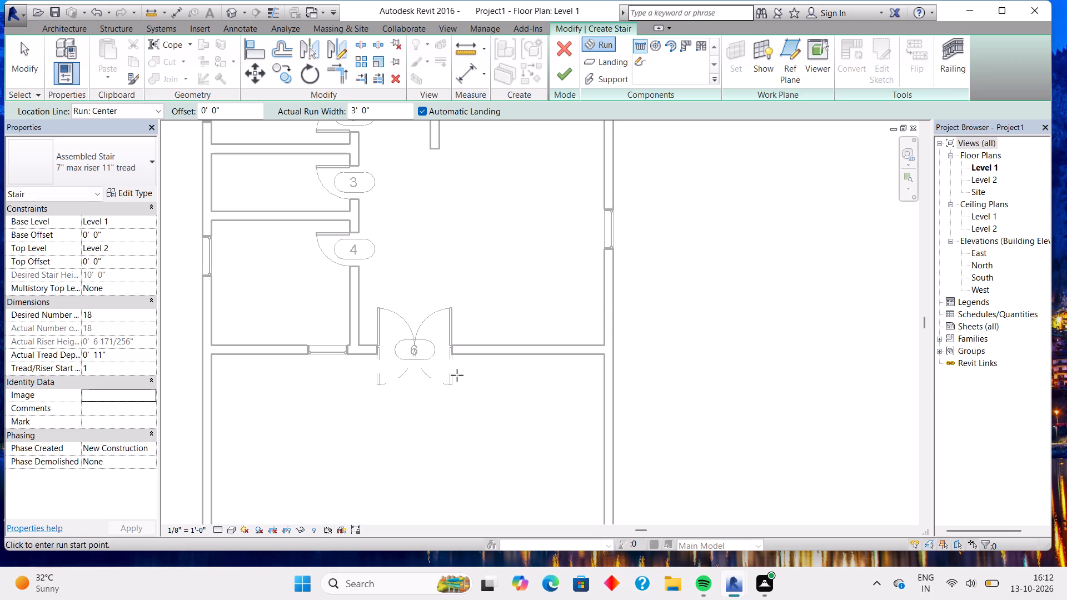
pyautogui.click(455, 377)
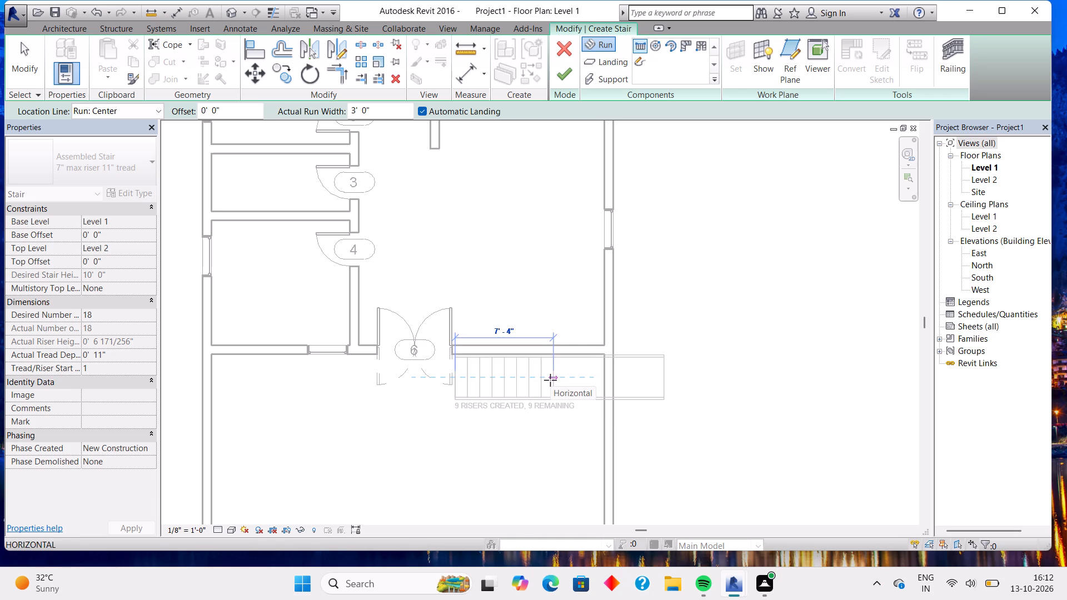
pyautogui.click(550, 380)
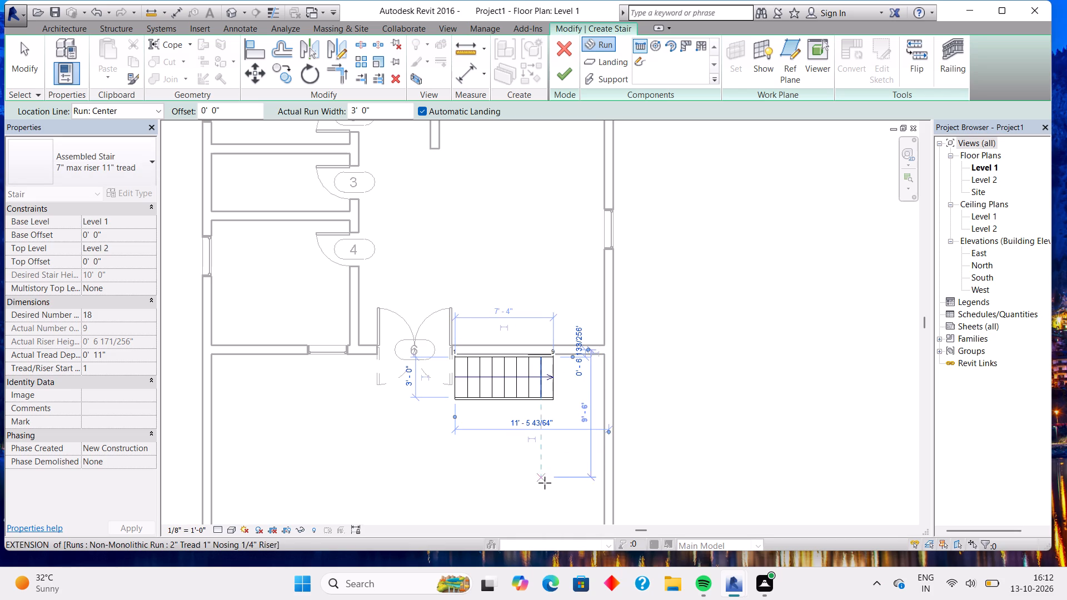
pyautogui.click(556, 444)
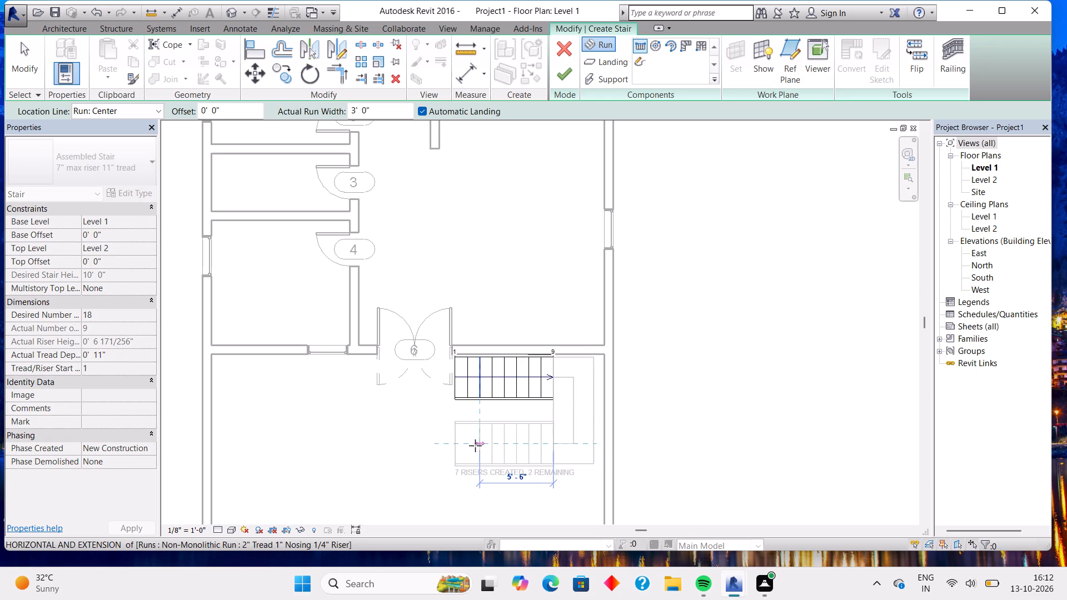
pyautogui.click(455, 441)
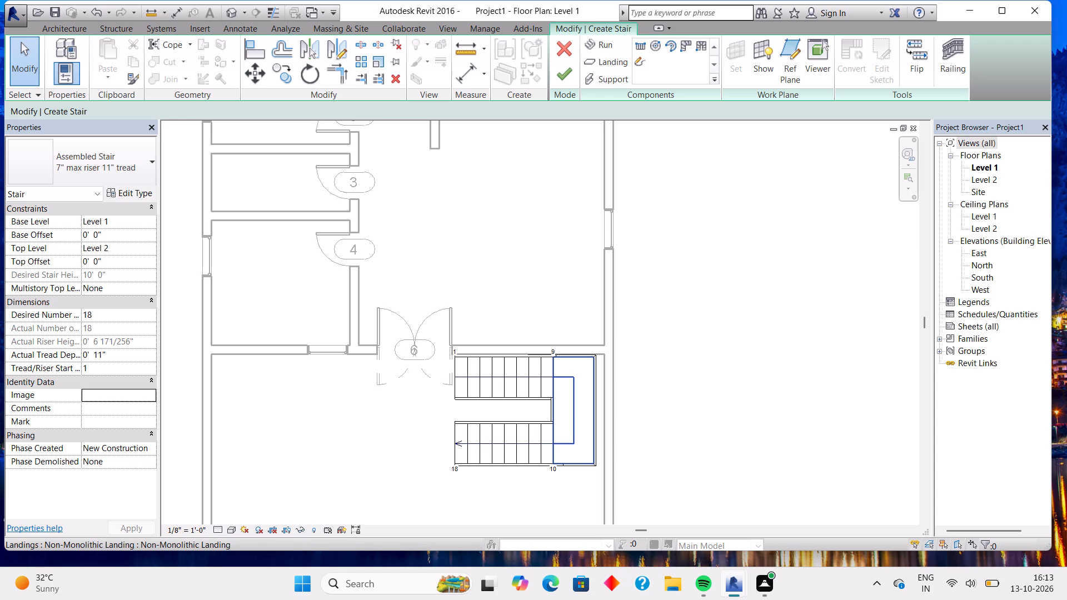
# Move the stair into the bottom room's upper right corner, with its landing by the right exterior wall and its upper run along the horizontal wall.
pyautogui.moveTo(565, 408); pyautogui.dragTo(580, 411)
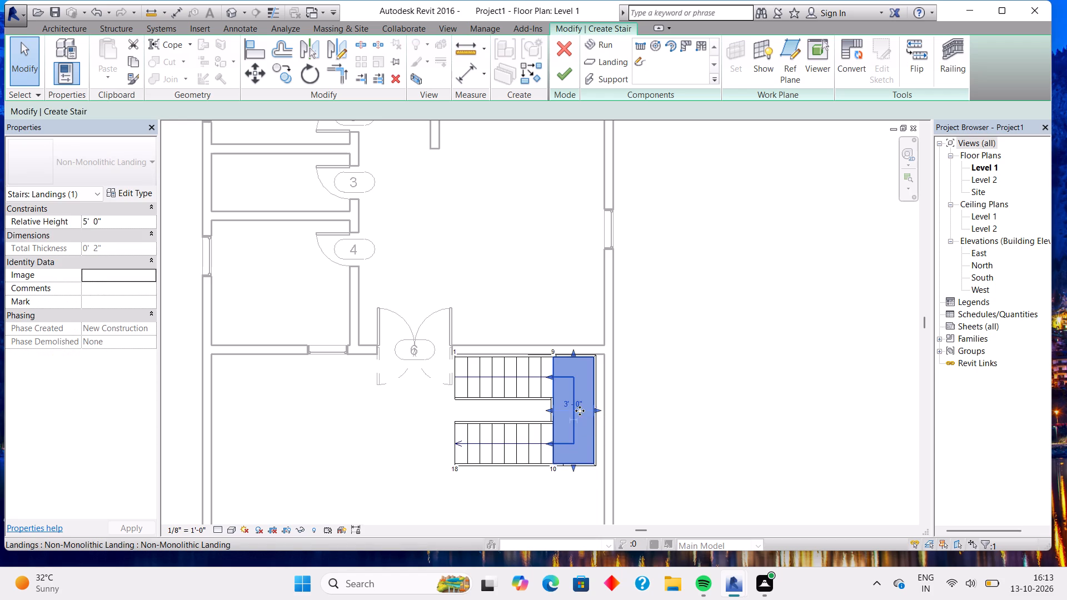
pyautogui.moveTo(580, 411); pyautogui.dragTo(568, 412)
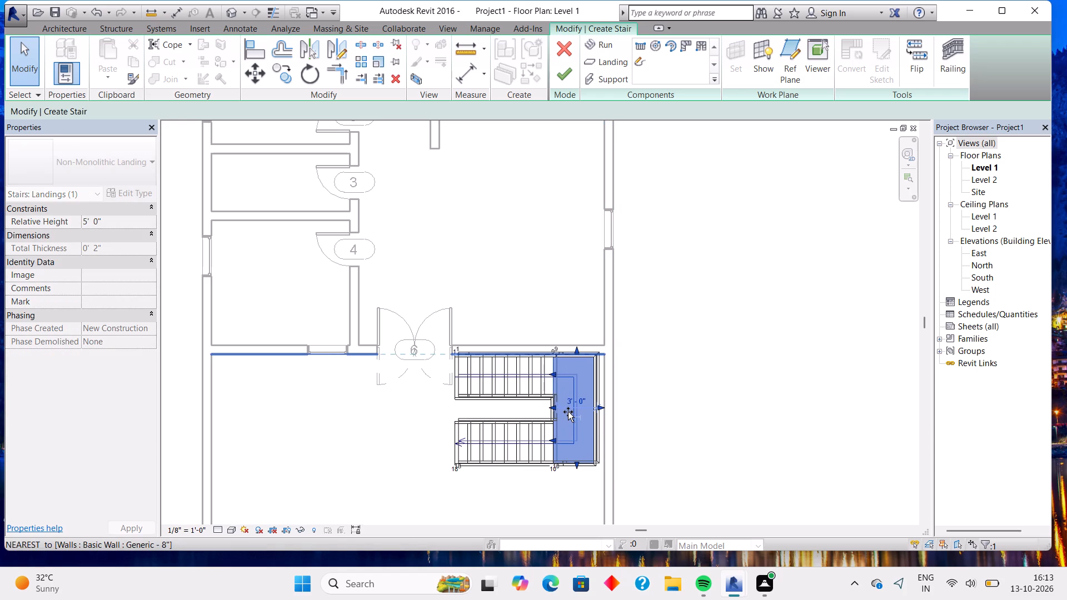
pyautogui.moveTo(568, 412); pyautogui.dragTo(570, 413)
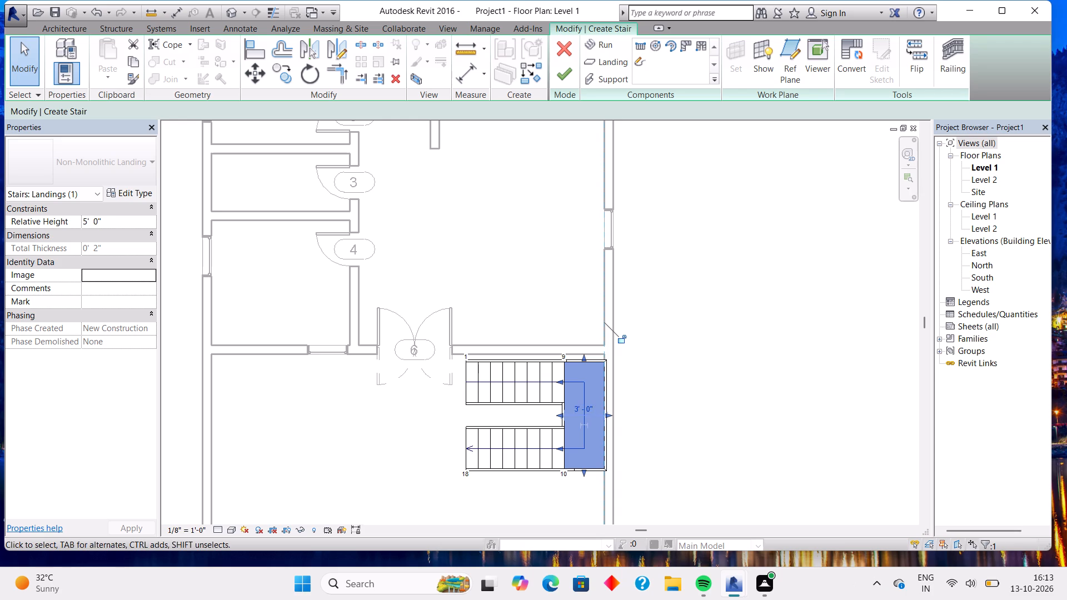
pyautogui.press('Escape')
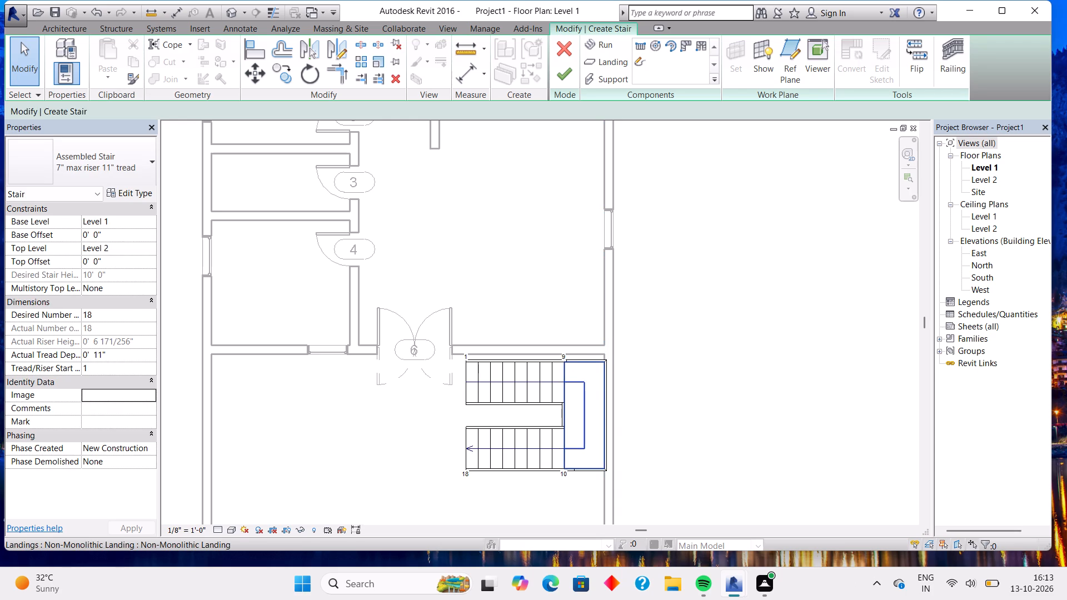
pyautogui.click(586, 362)
pyautogui.press('Left')
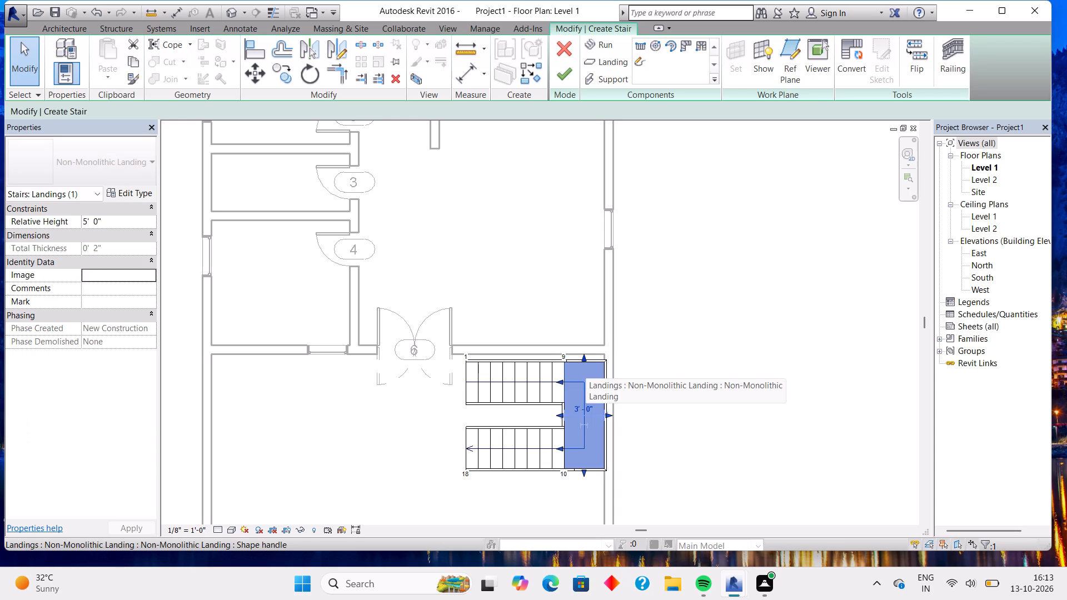
pyautogui.press('Left')
pyautogui.press('Right')
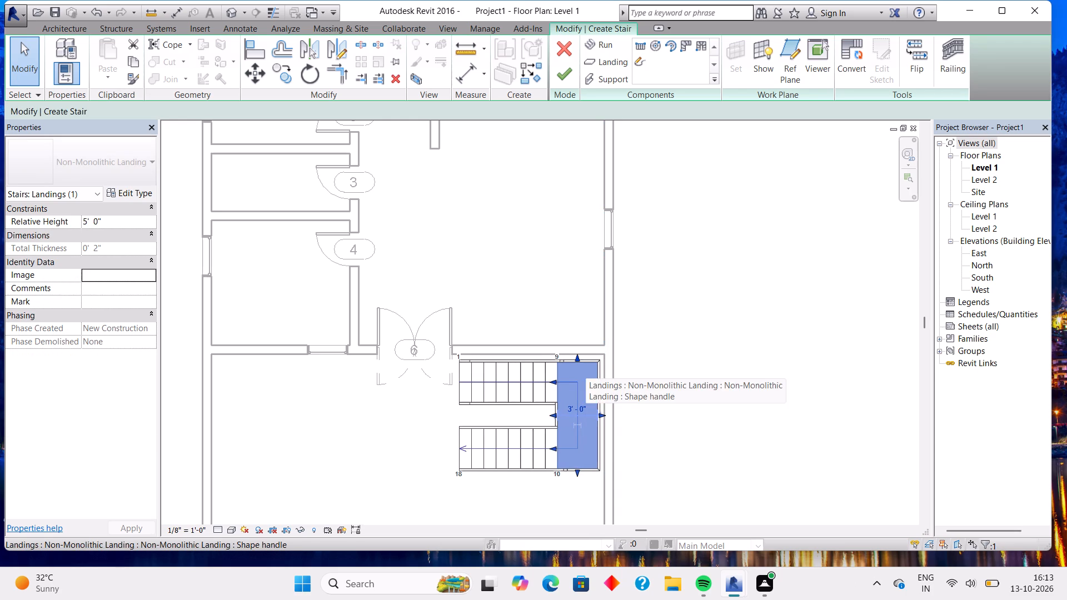
pyautogui.press('Up')
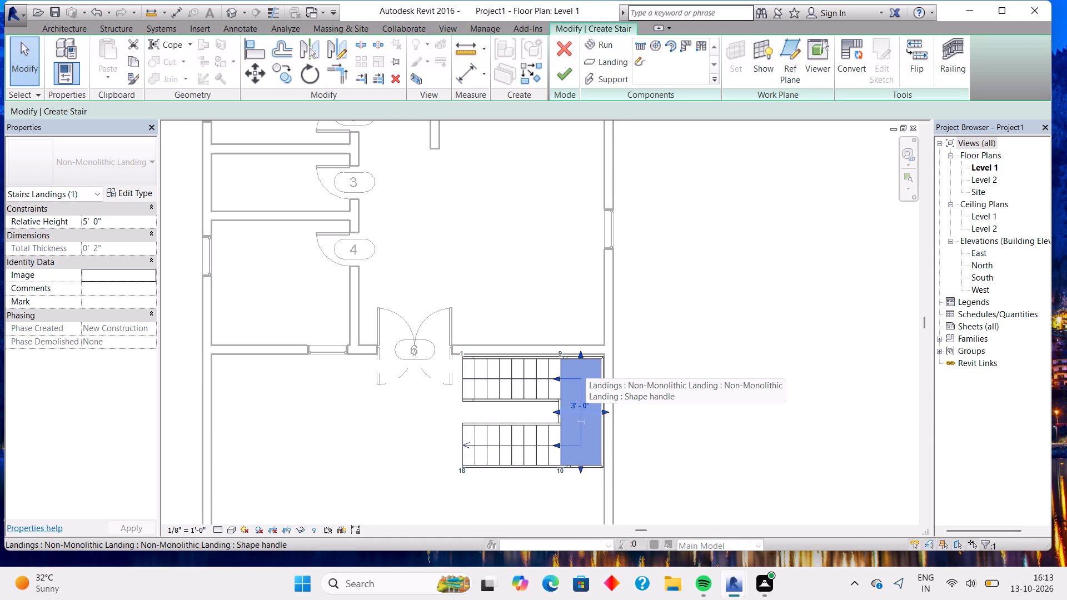
pyautogui.press('Up')
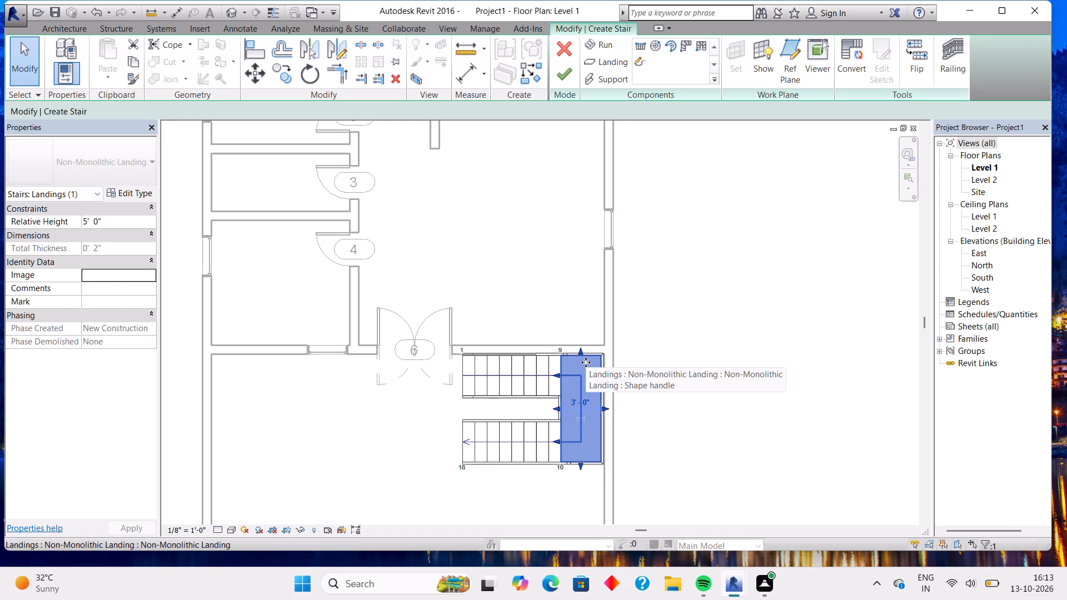
pyautogui.press('Escape')
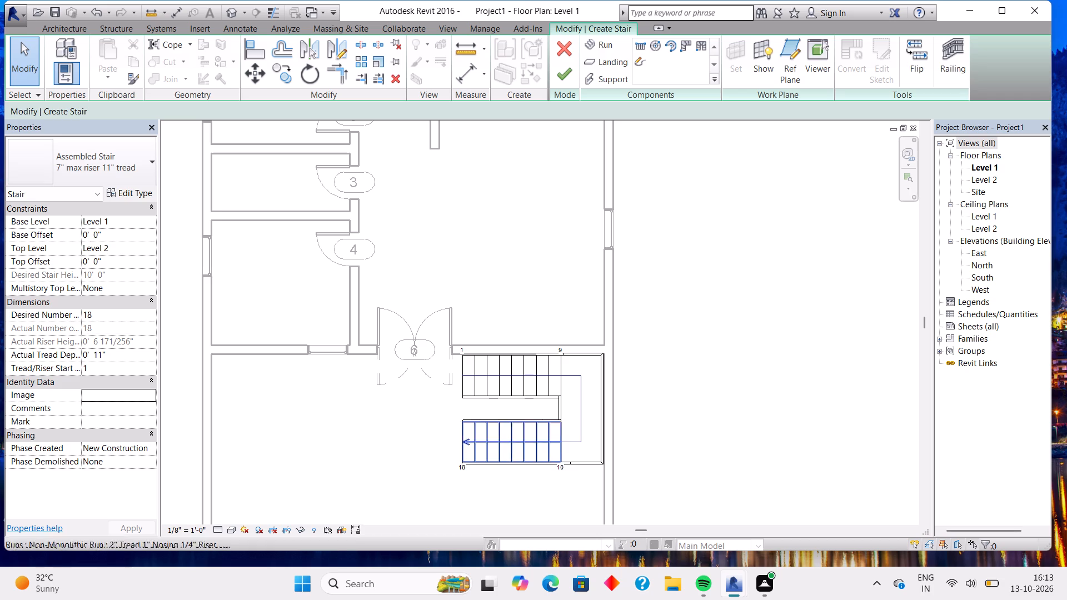
# Move the stair's lower run up against the upper run, making both runs together about 6'-2" wide.
pyautogui.click(518, 421)
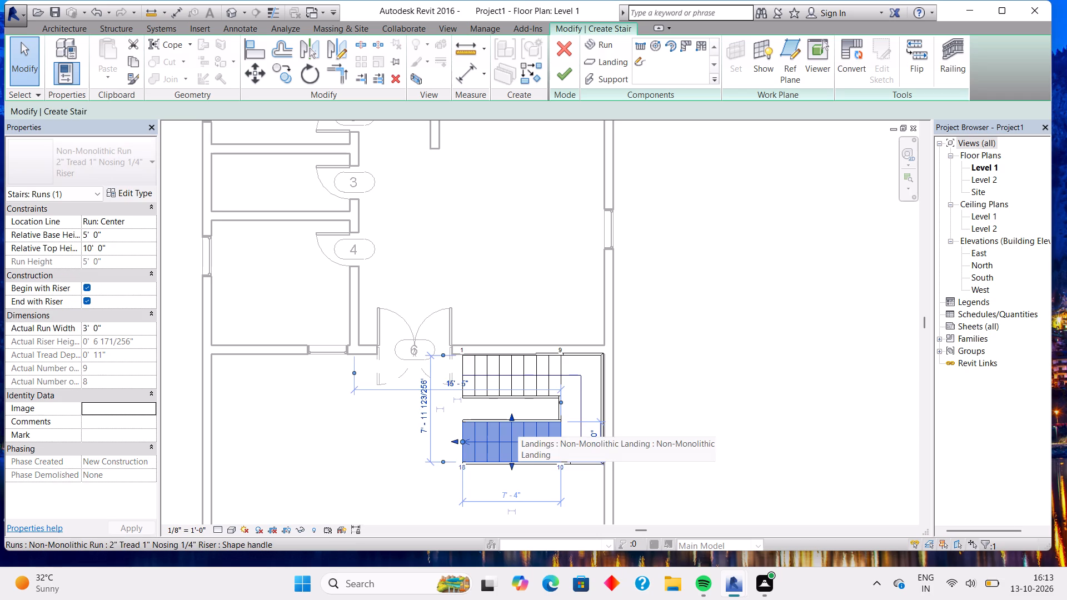
pyautogui.press('Up')
pyautogui.press('Up')
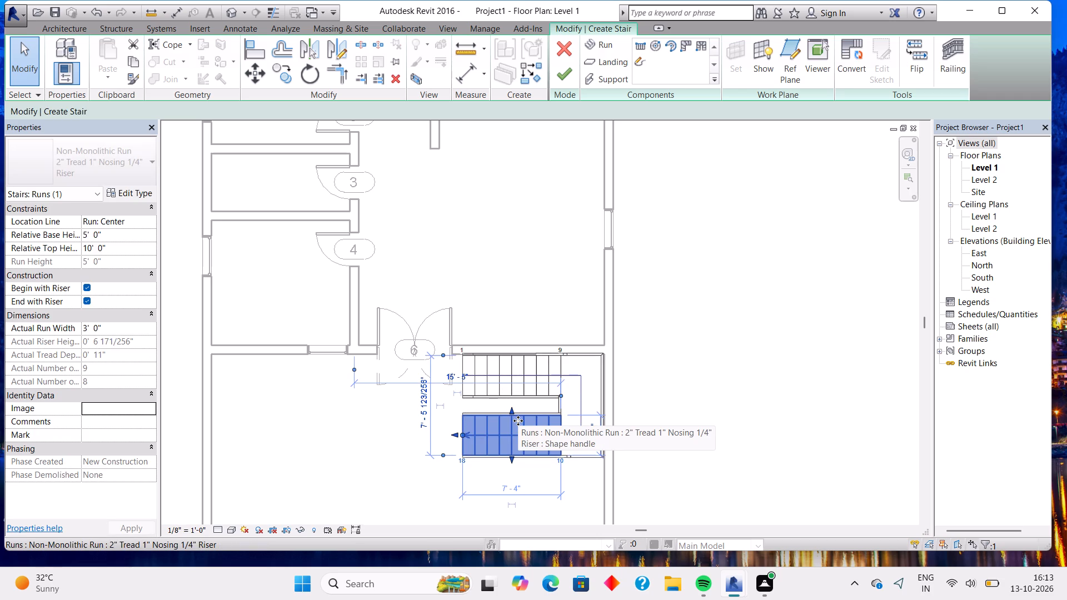
pyautogui.press('Up')
pyautogui.press('Up')
pyautogui.press('Up')
pyautogui.press('Up')
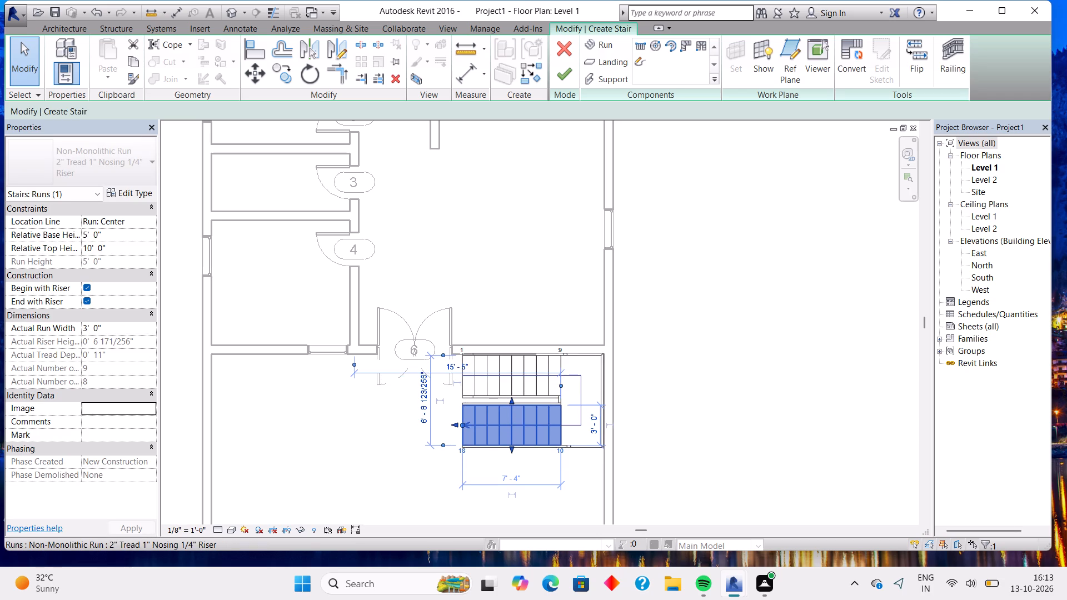
pyautogui.press('Up')
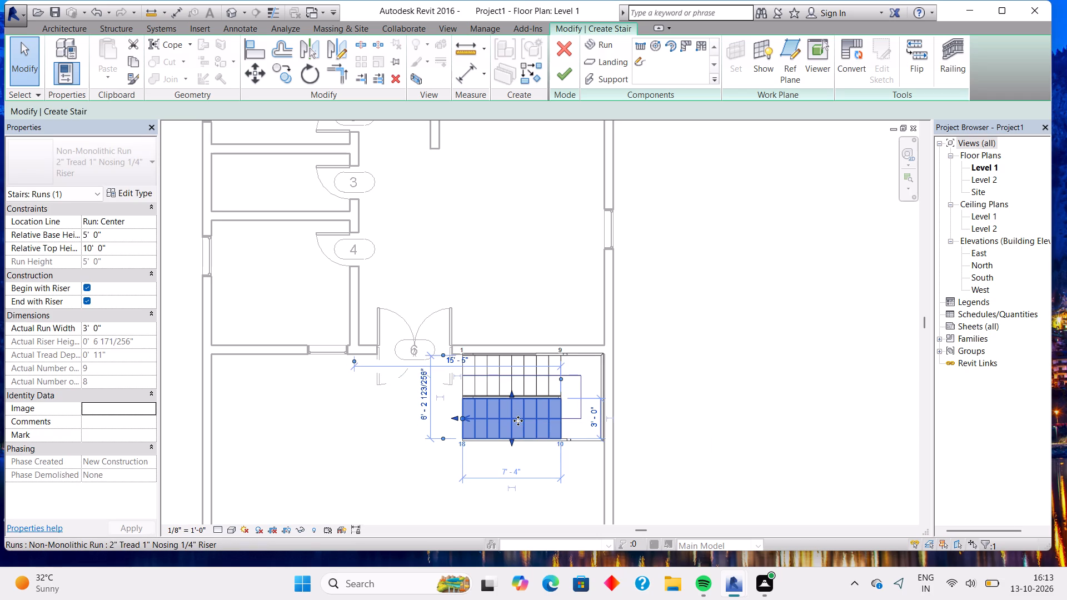
pyautogui.press('Escape')
pyautogui.press('Escape')
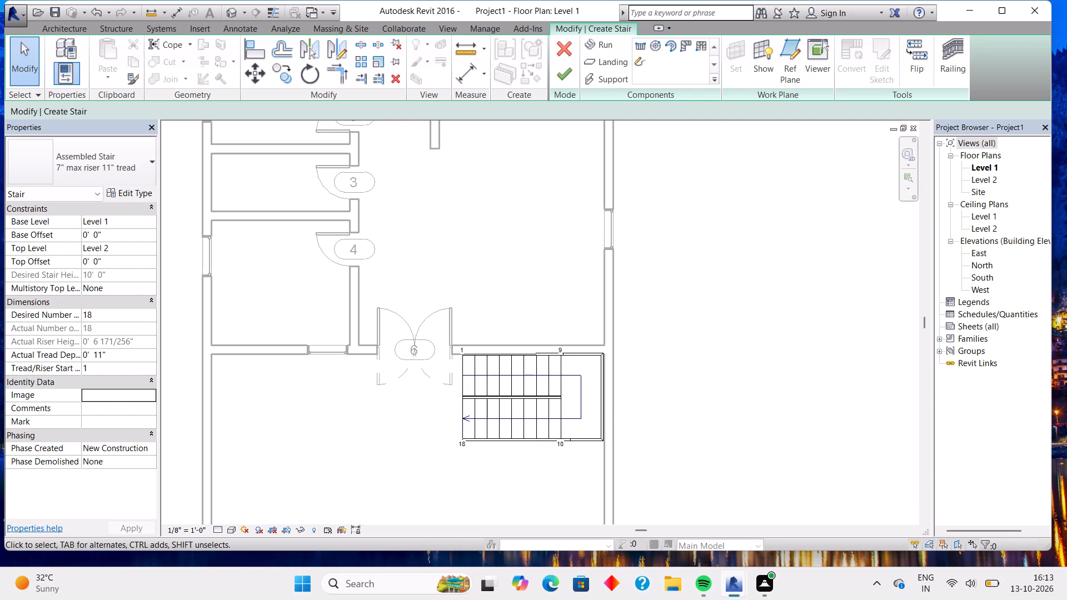
# Finish the U-shaped stair and leave stair editing.
pyautogui.click(71, 25)
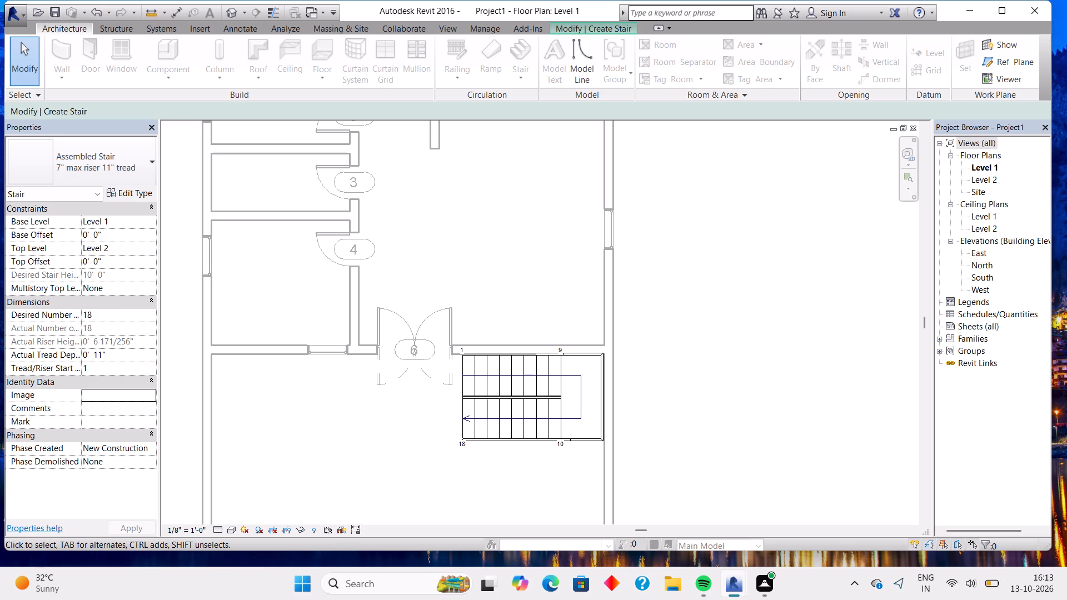
pyautogui.press('Escape')
pyautogui.press('Escape')
pyautogui.press('Escape')
pyautogui.press('Escape')
pyautogui.press('Escape')
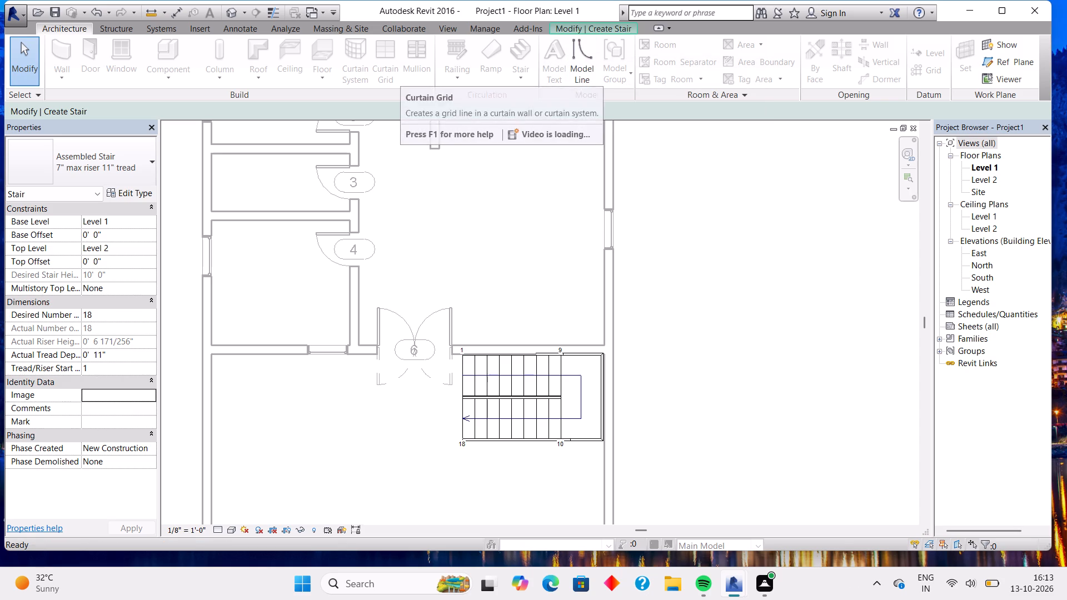
pyautogui.press('Escape')
pyautogui.press('Escape')
pyautogui.press('Escape')
pyautogui.press('Escape')
pyautogui.press('Escape')
pyautogui.scroll(-5, 469, 322)
pyautogui.press('Escape')
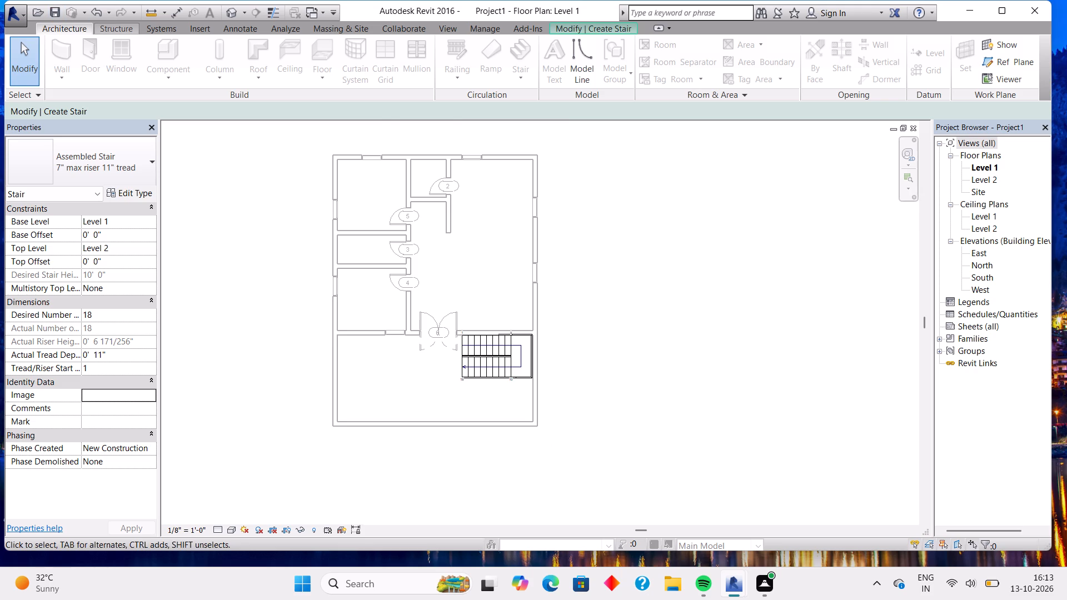
pyautogui.click(91, 28)
pyautogui.click(585, 29)
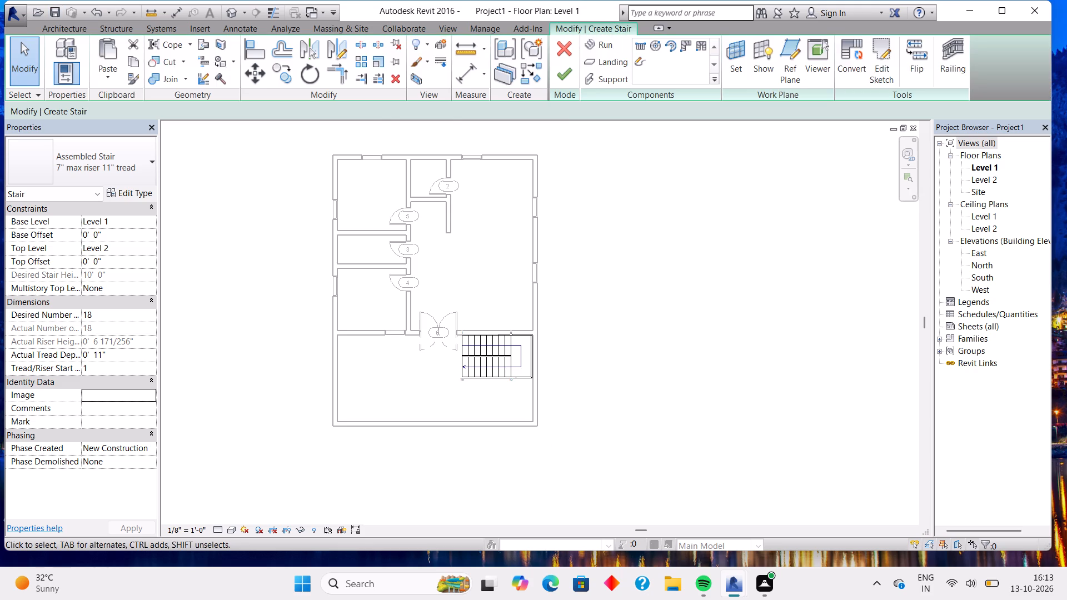
pyautogui.click(562, 74)
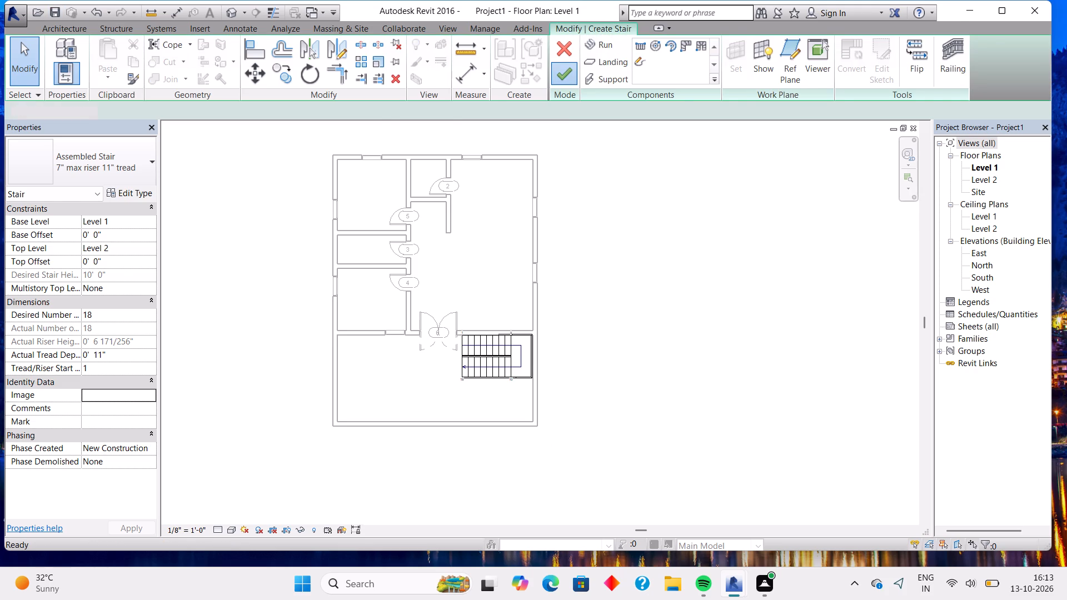
# Start loading a family and browse the C: drive to the Revit 2016 Libraries' US Metric folder.
pyautogui.scroll(3, 614, 362)
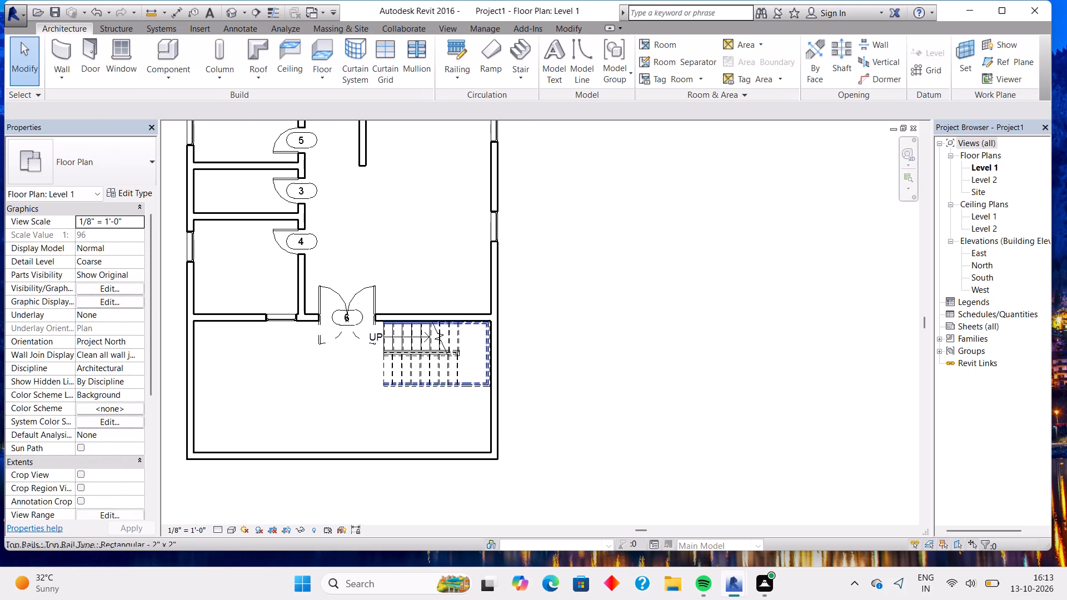
pyautogui.moveTo(289, 362); pyautogui.dragTo(428, 419, button='middle')
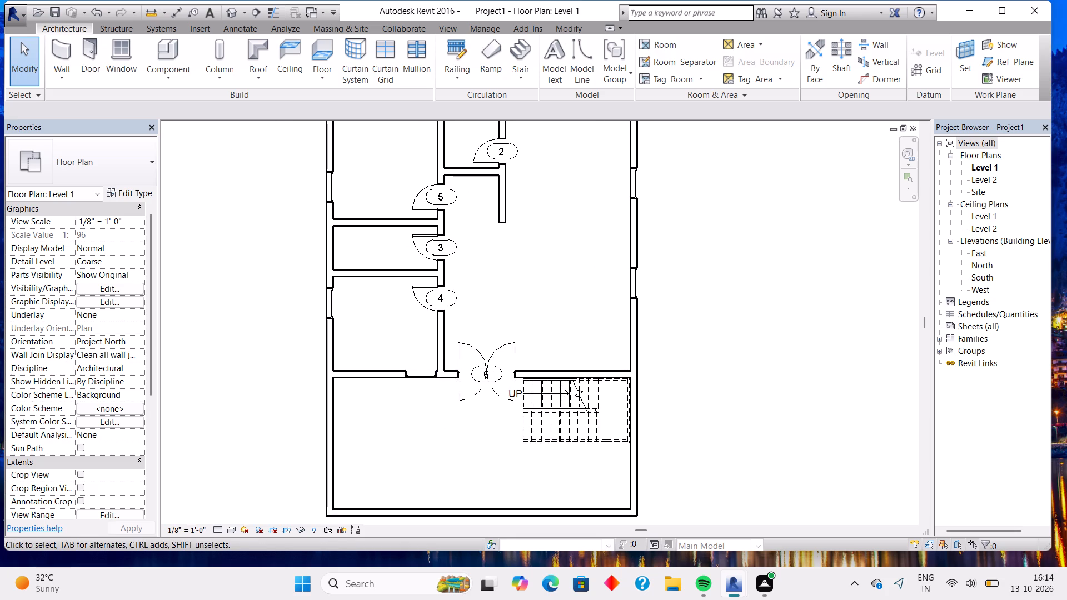
pyautogui.moveTo(476, 282); pyautogui.dragTo(497, 285, button='middle')
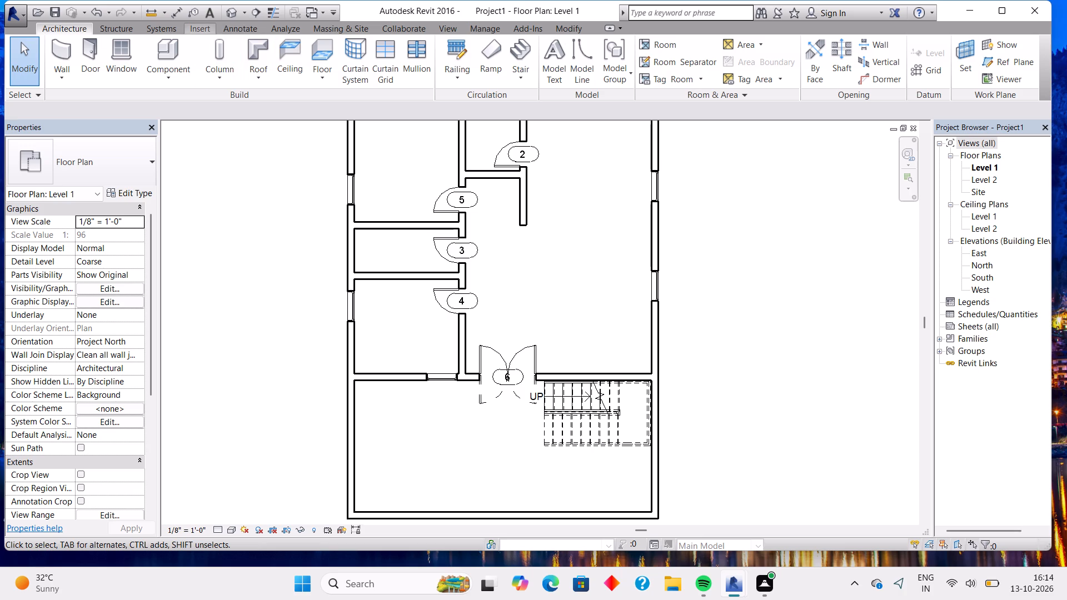
pyautogui.click(207, 27)
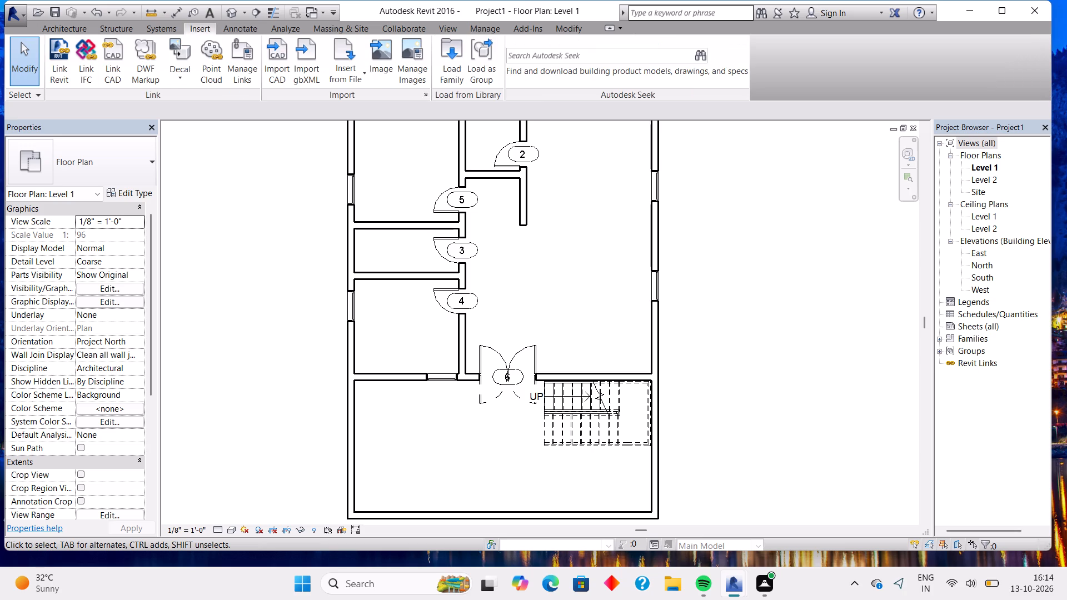
pyautogui.click(443, 55)
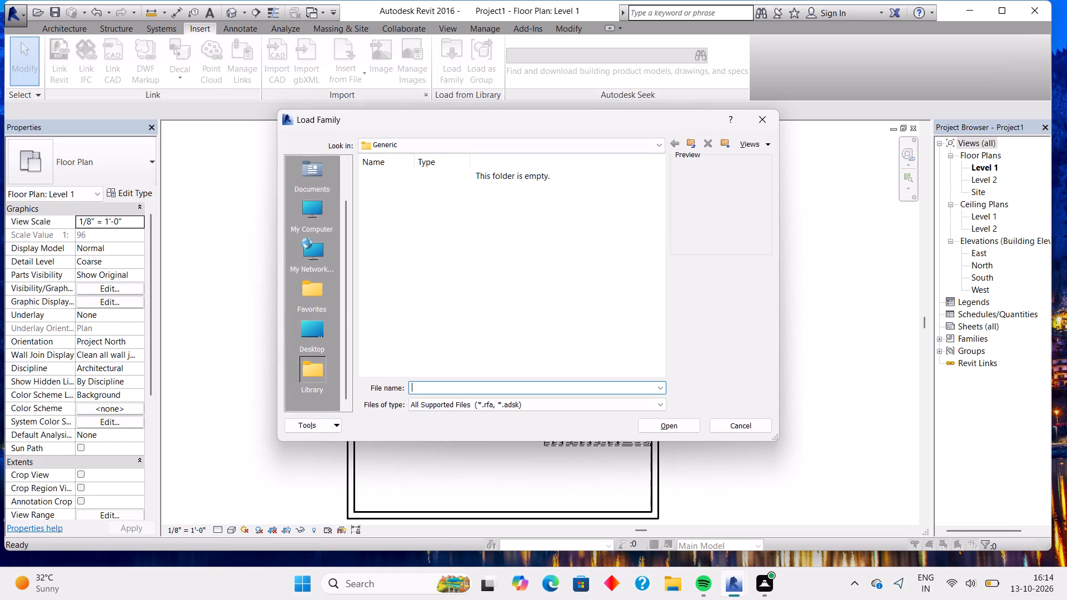
pyautogui.doubleClick(317, 214)
pyautogui.doubleClick(400, 218)
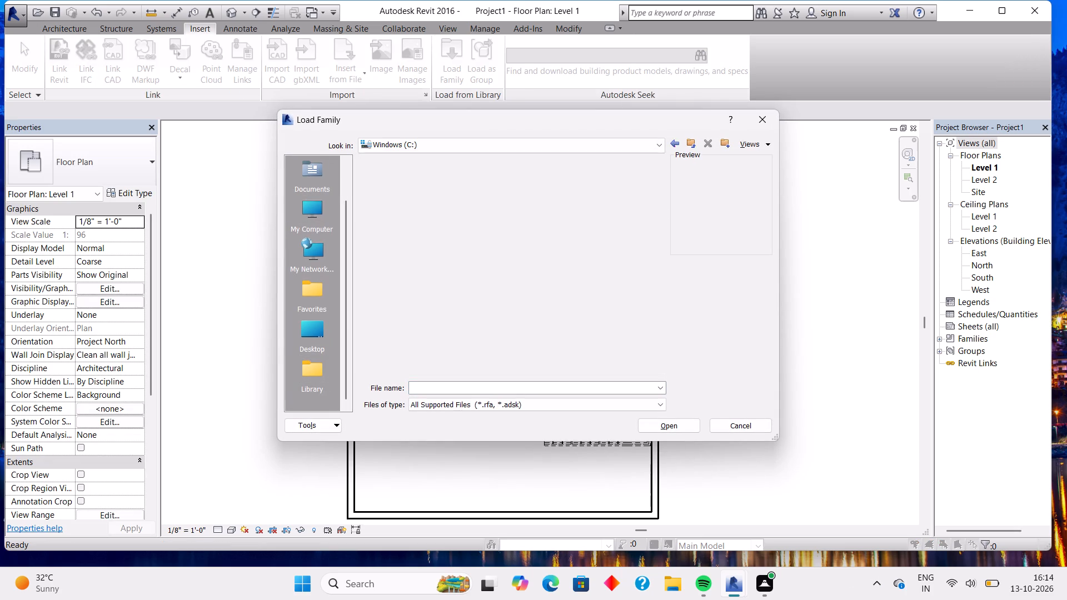
pyautogui.doubleClick(435, 203)
pyautogui.doubleClick(440, 194)
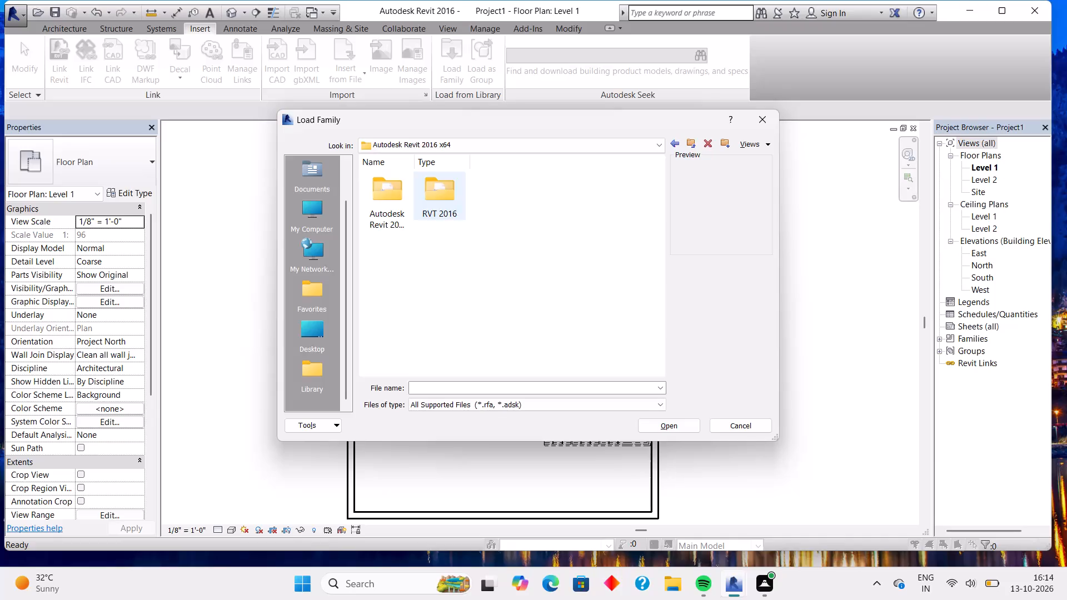
pyautogui.doubleClick(536, 187)
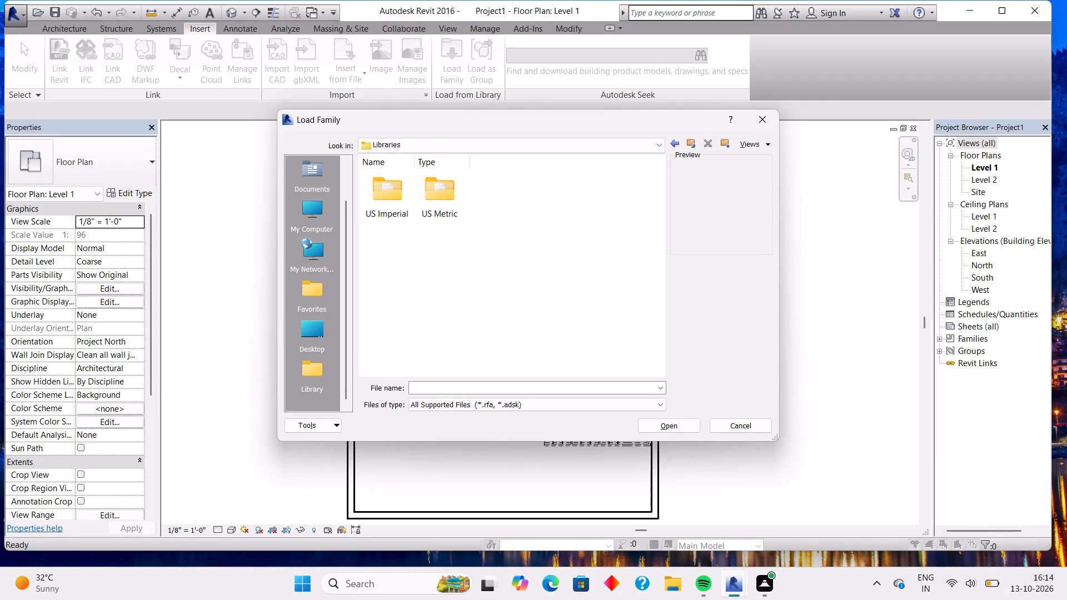
pyautogui.doubleClick(433, 197)
pyautogui.doubleClick(443, 199)
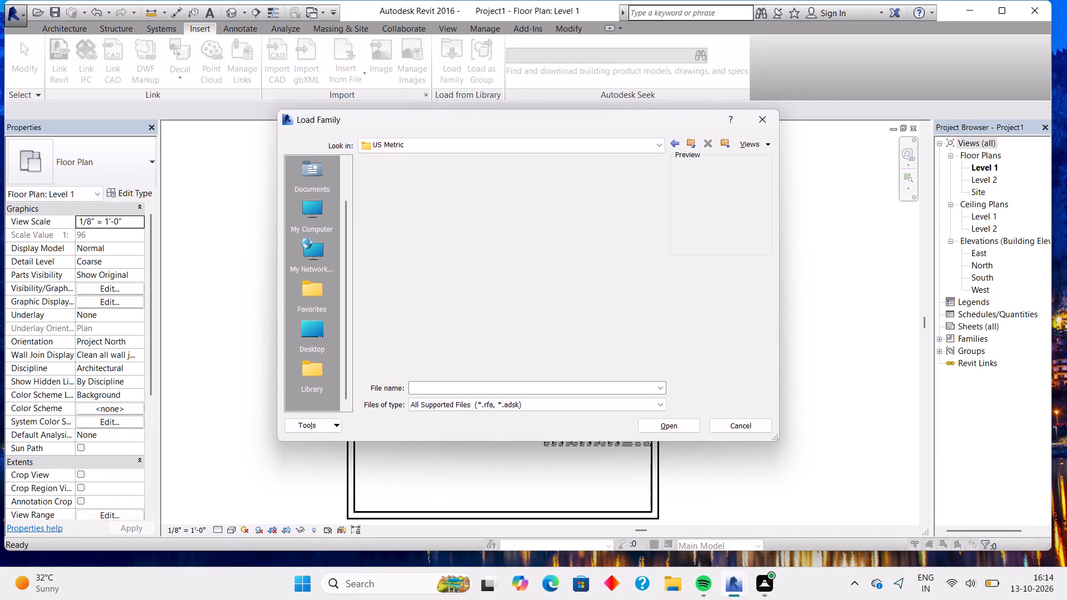
# Look through the US Metric library, including the Detail Items and Conduit Fittings folders, for a family to load.
pyautogui.scroll(-1, 529, 243)
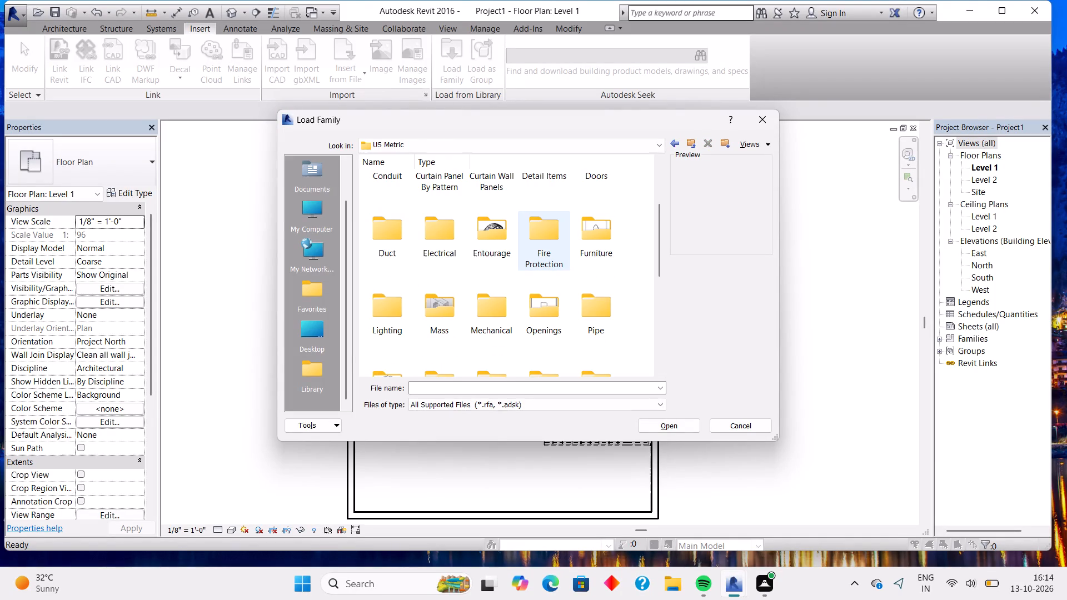
pyautogui.scroll(-2, 528, 243)
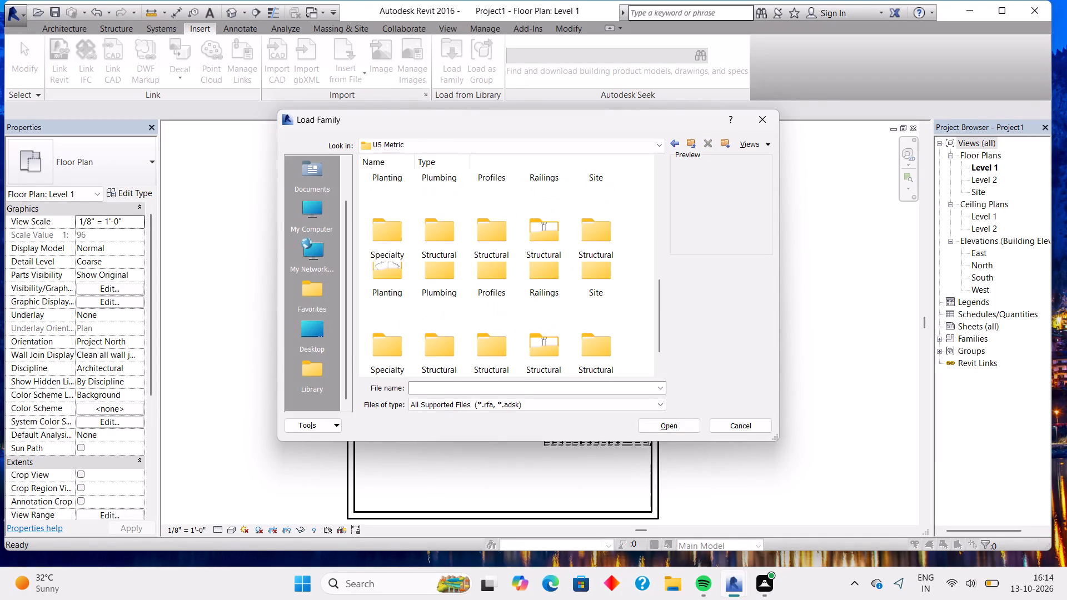
pyautogui.scroll(-2, 528, 244)
pyautogui.scroll(4, 528, 242)
pyautogui.doubleClick(536, 277)
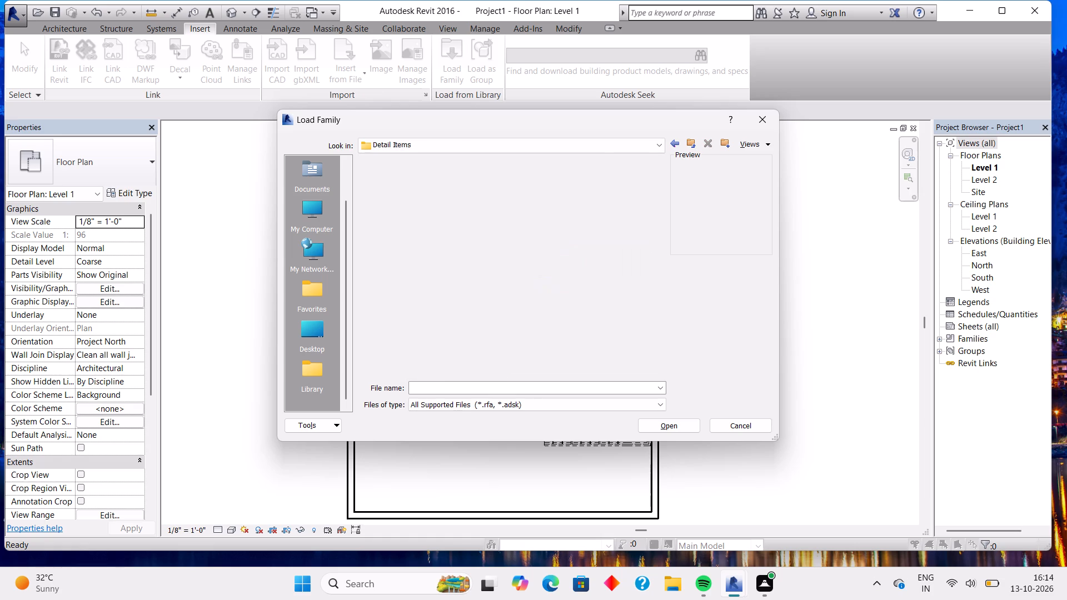
pyautogui.scroll(-3, 523, 262)
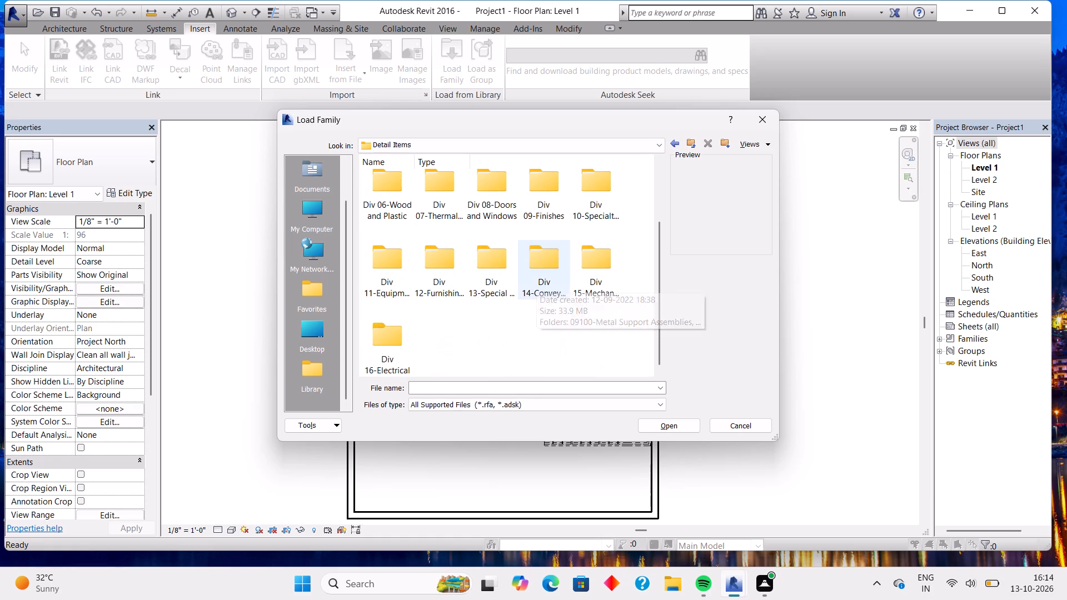
pyautogui.scroll(-2, 523, 261)
pyautogui.click(674, 146)
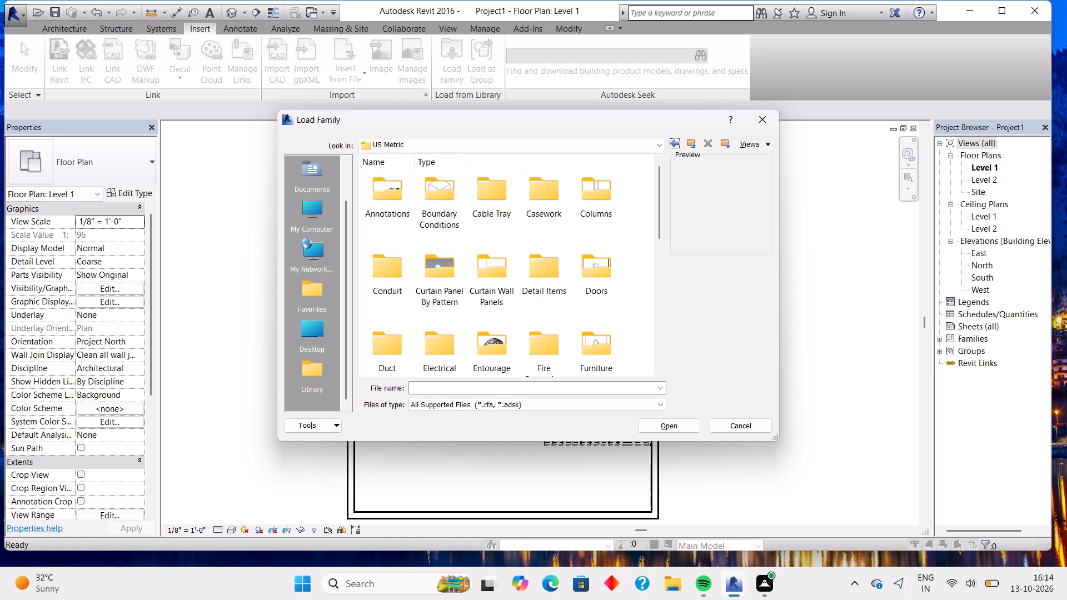
pyautogui.doubleClick(388, 268)
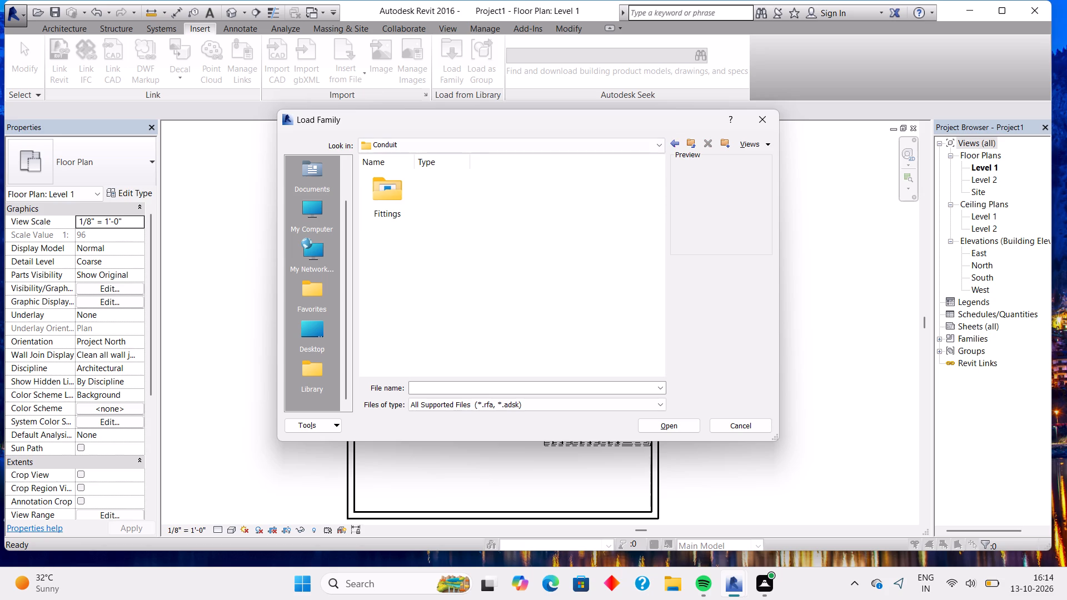
pyautogui.doubleClick(378, 190)
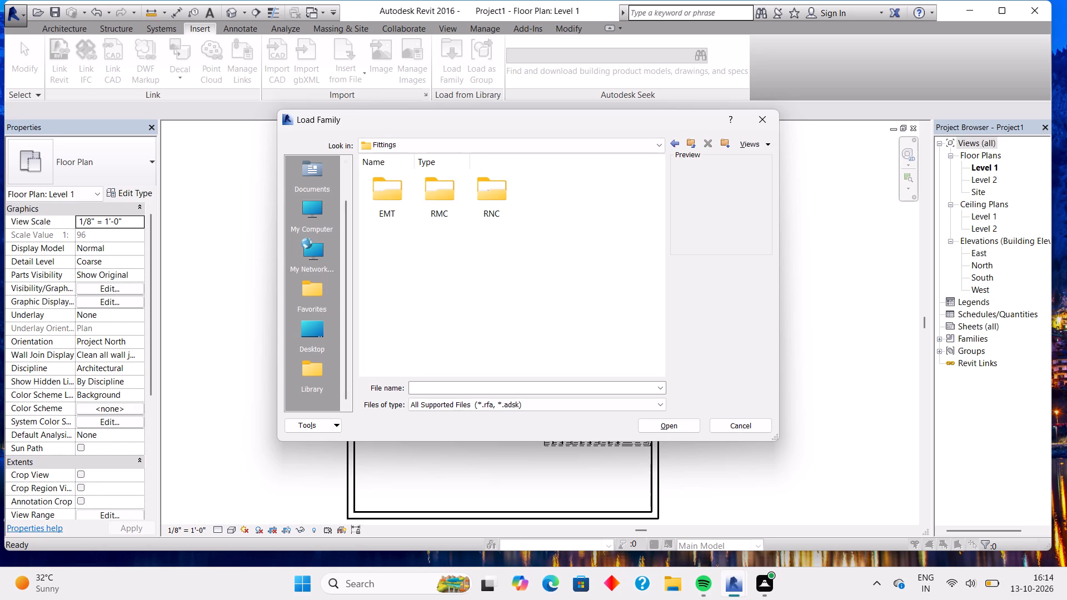
pyautogui.click(679, 149)
pyautogui.doubleClick(677, 146)
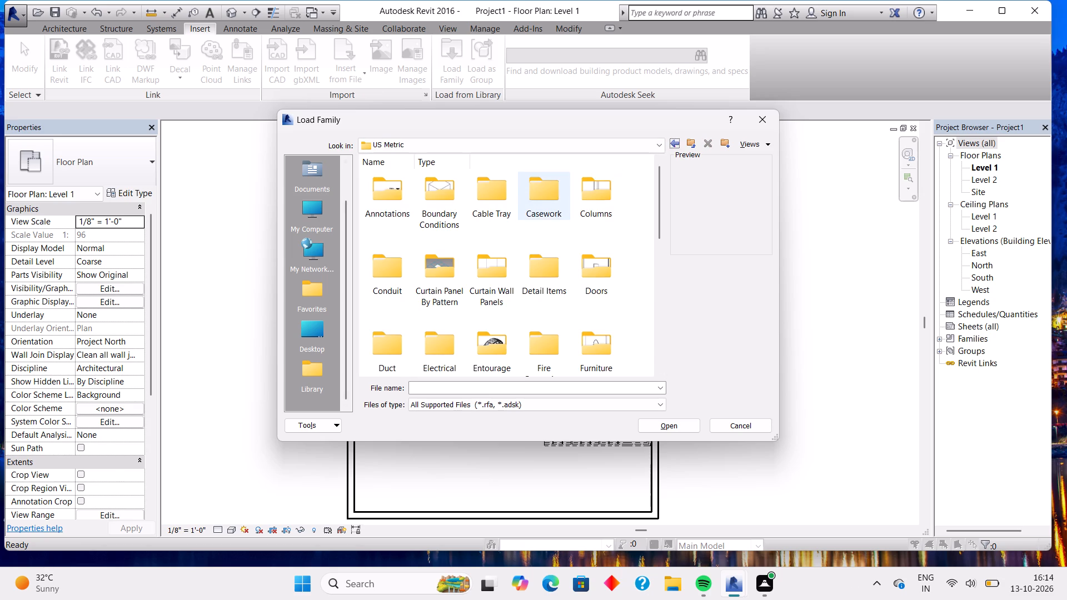
pyautogui.scroll(1, 534, 236)
# Look through the US Metric library's Annotations and Casework folders, including Architectural, Civil and Base Cabinets, for a family to load.
pyautogui.doubleClick(396, 194)
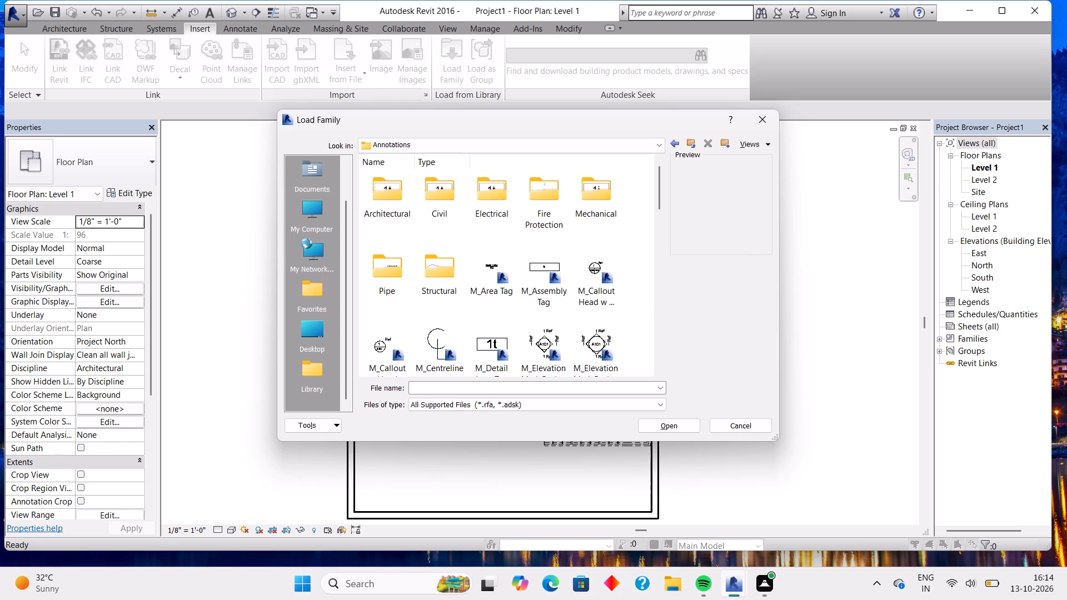
pyautogui.doubleClick(392, 195)
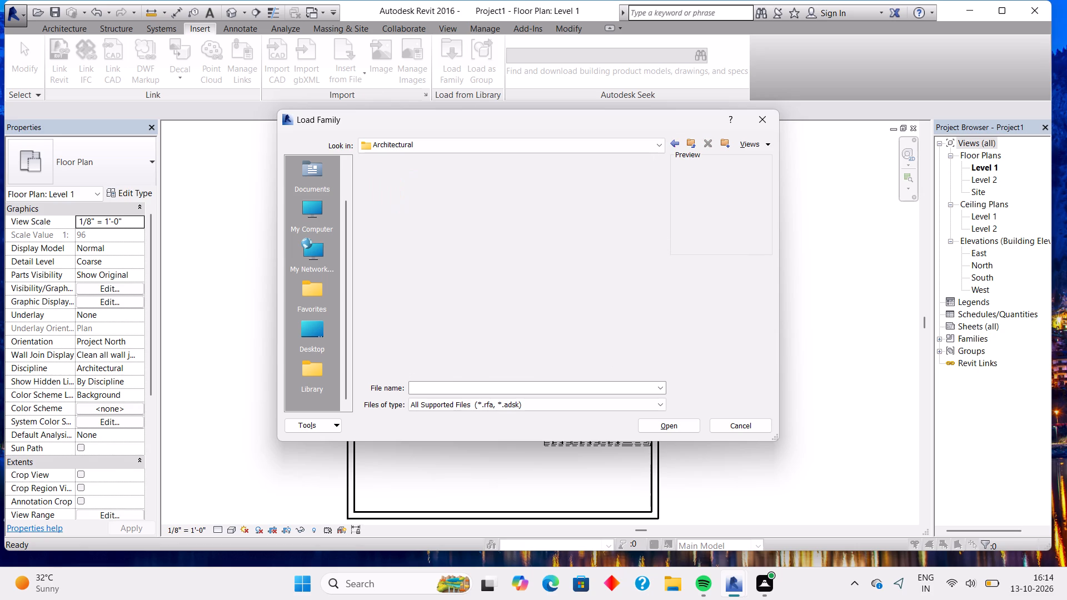
pyautogui.scroll(-5, 487, 251)
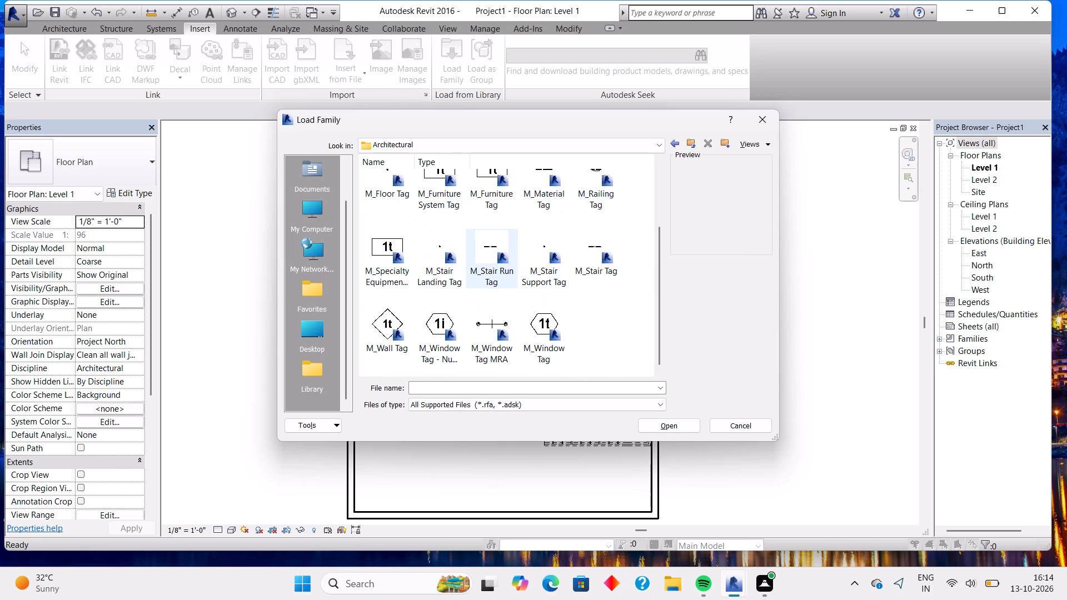
pyautogui.click(672, 146)
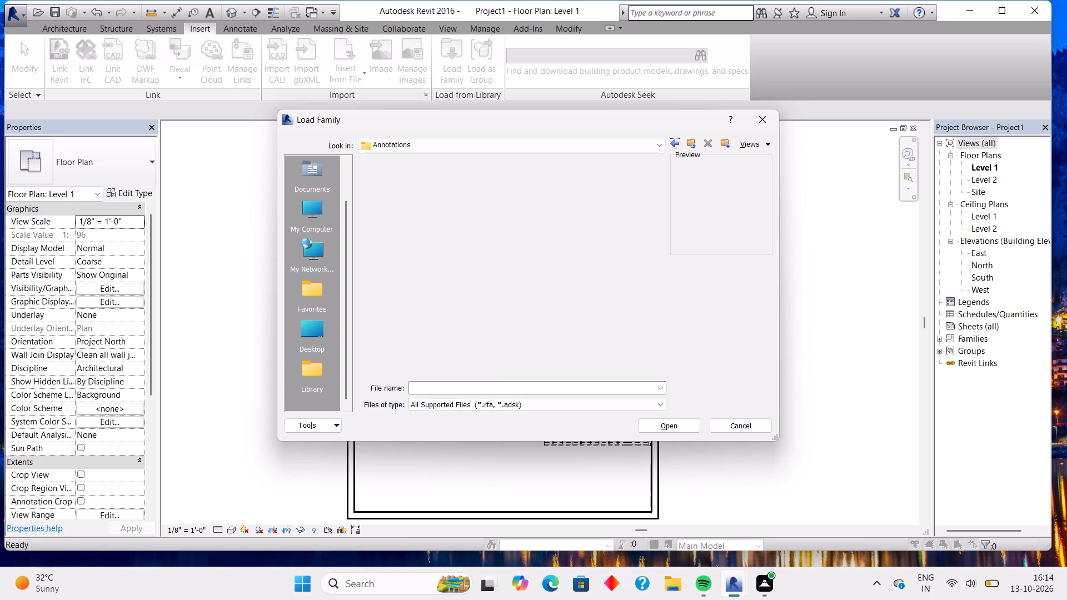
pyautogui.doubleClick(447, 204)
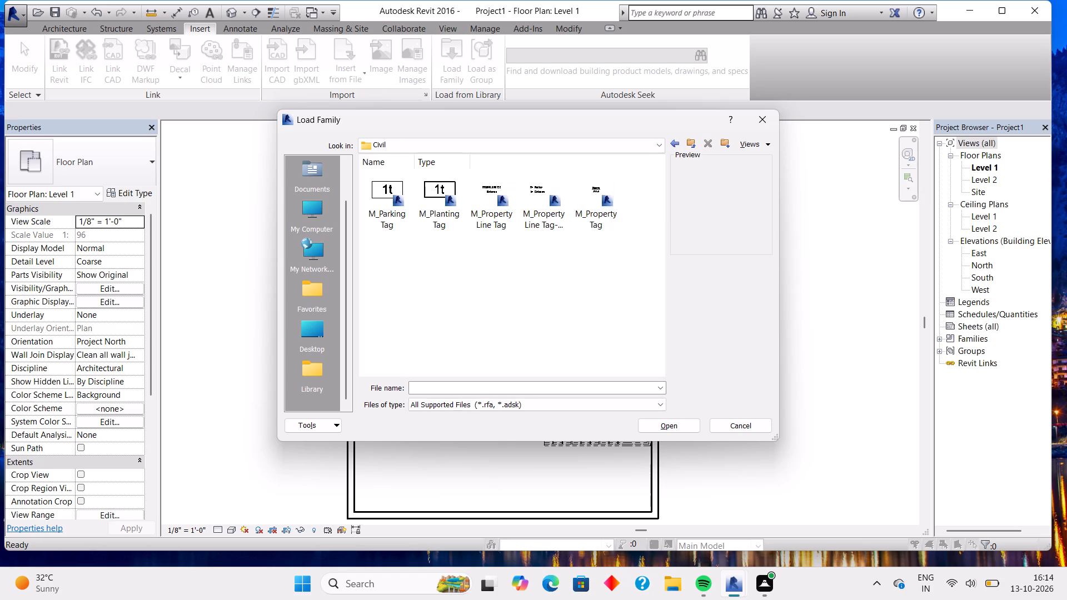
pyautogui.click(670, 146)
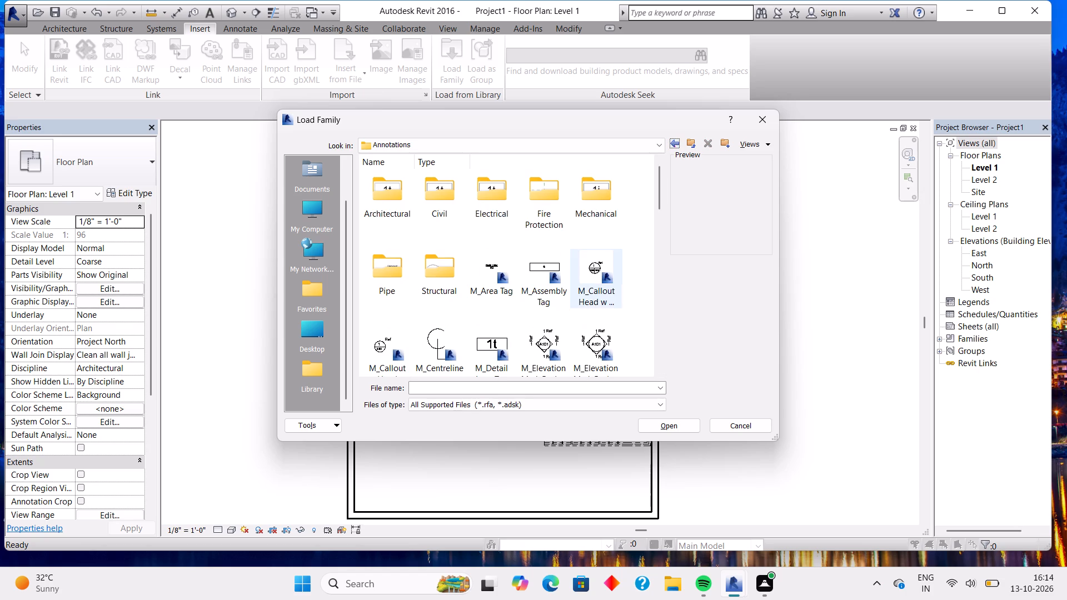
pyautogui.scroll(-4, 545, 244)
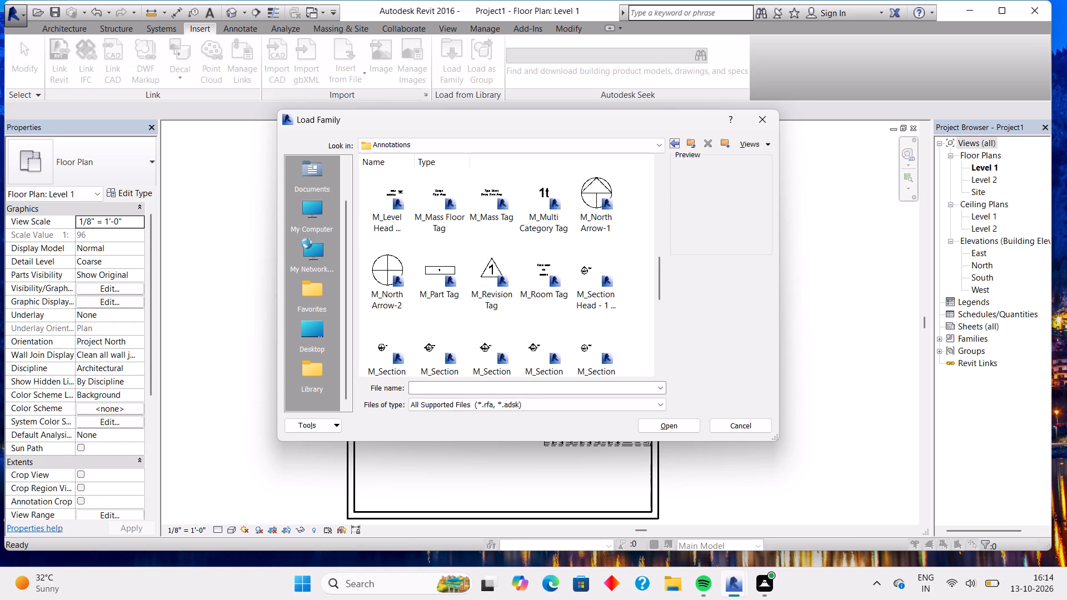
pyautogui.scroll(4, 545, 244)
pyautogui.scroll(-9, 545, 244)
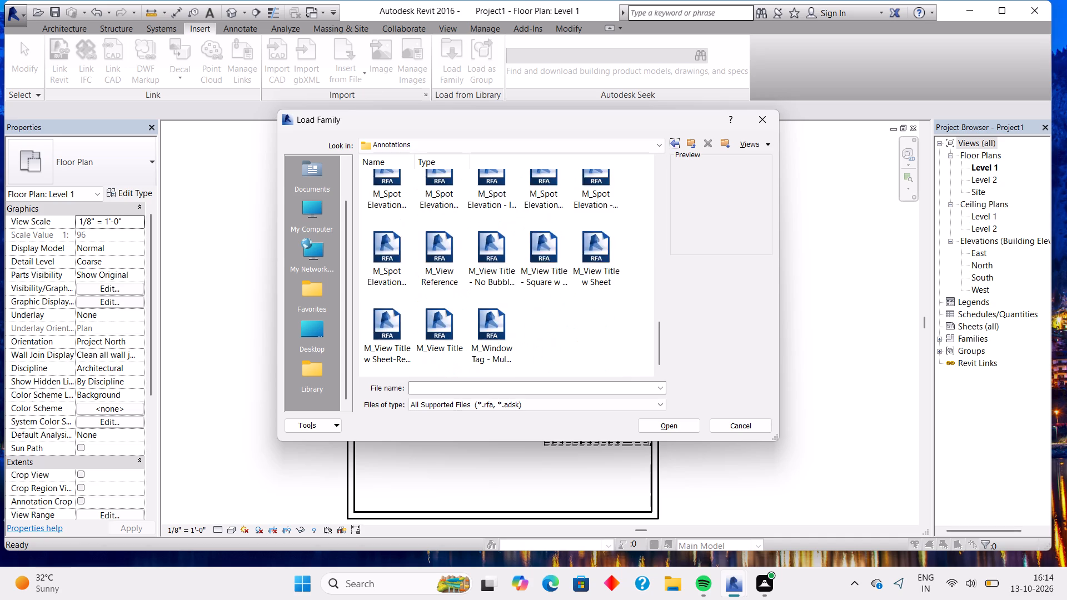
pyautogui.click(677, 146)
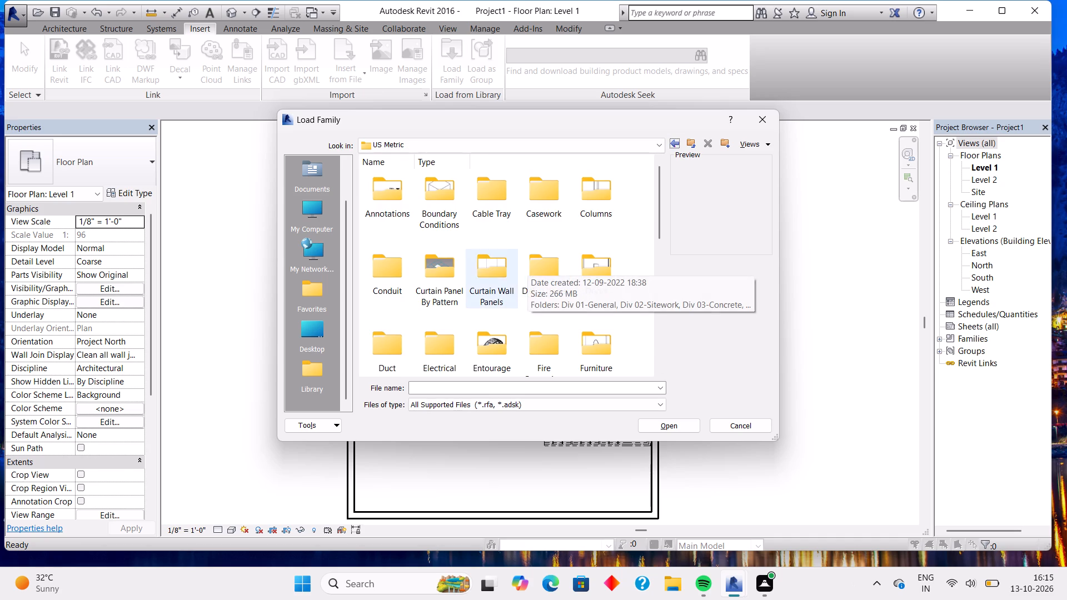
pyautogui.doubleClick(544, 201)
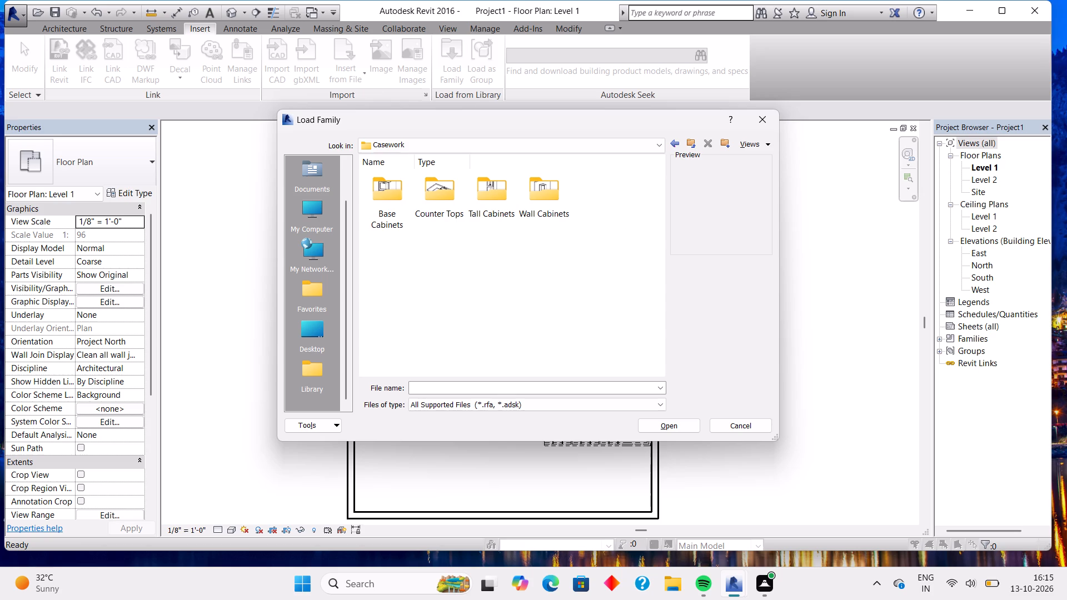
pyautogui.doubleClick(388, 202)
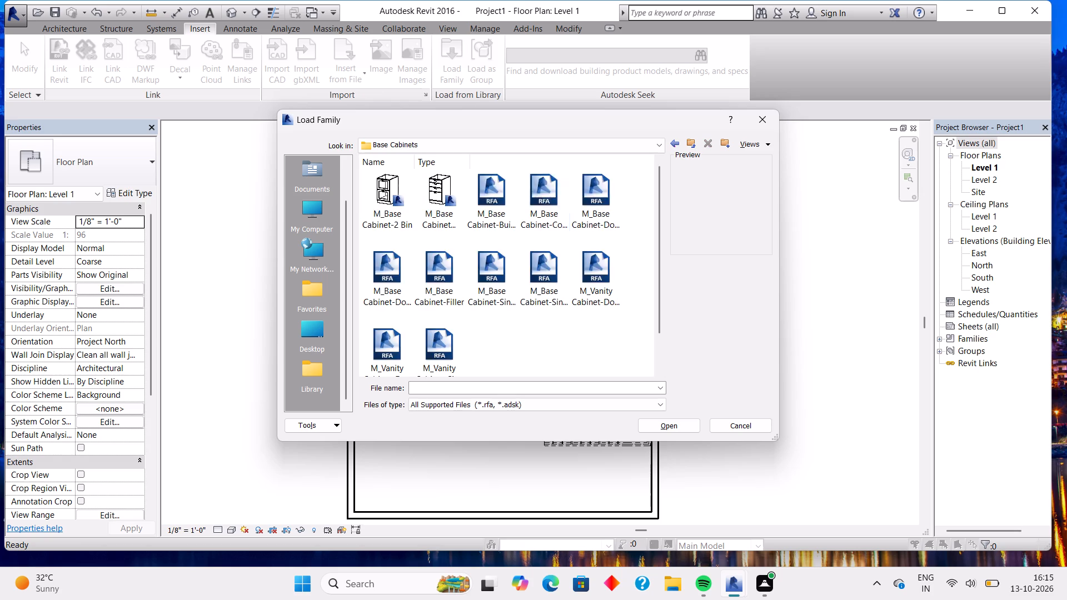
pyautogui.click(675, 143)
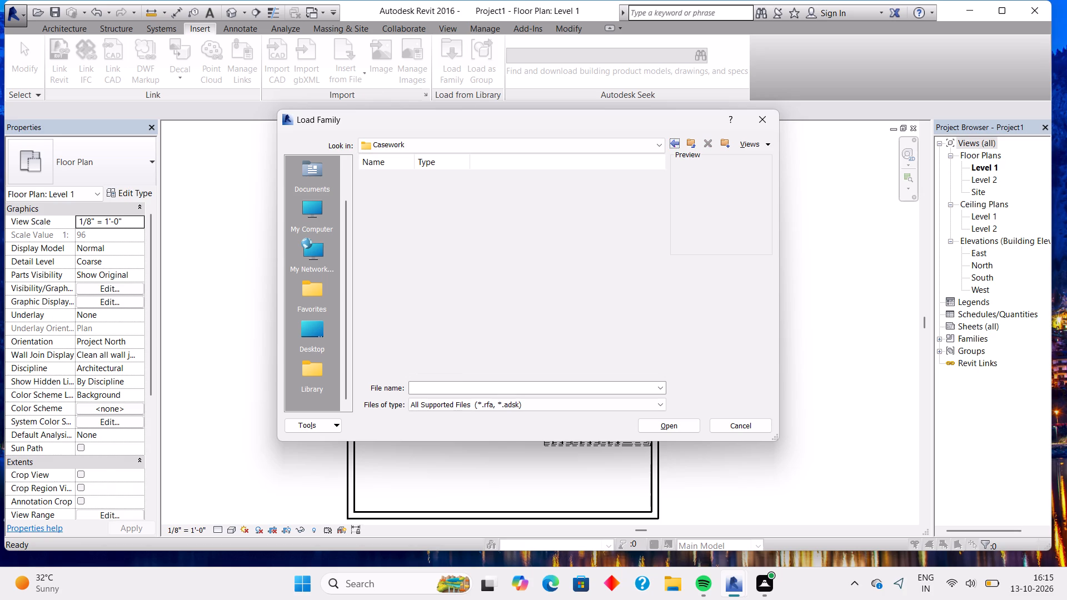
pyautogui.click(676, 147)
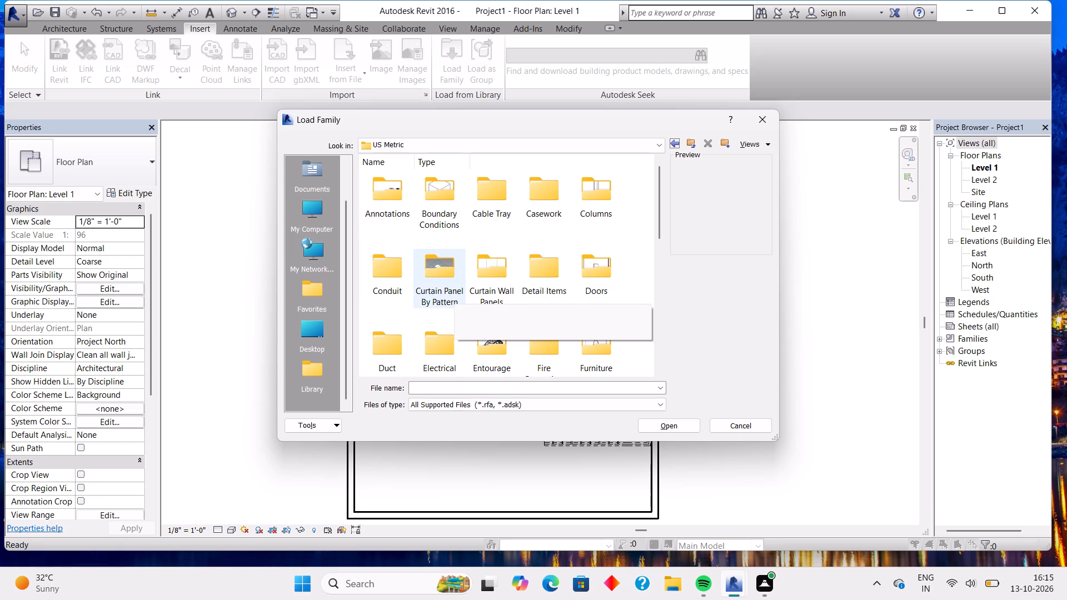
# Load the M_RPC Beetle car family from the US Metric library's Entourage folder.
pyautogui.scroll(-1, 457, 287)
pyautogui.doubleClick(492, 244)
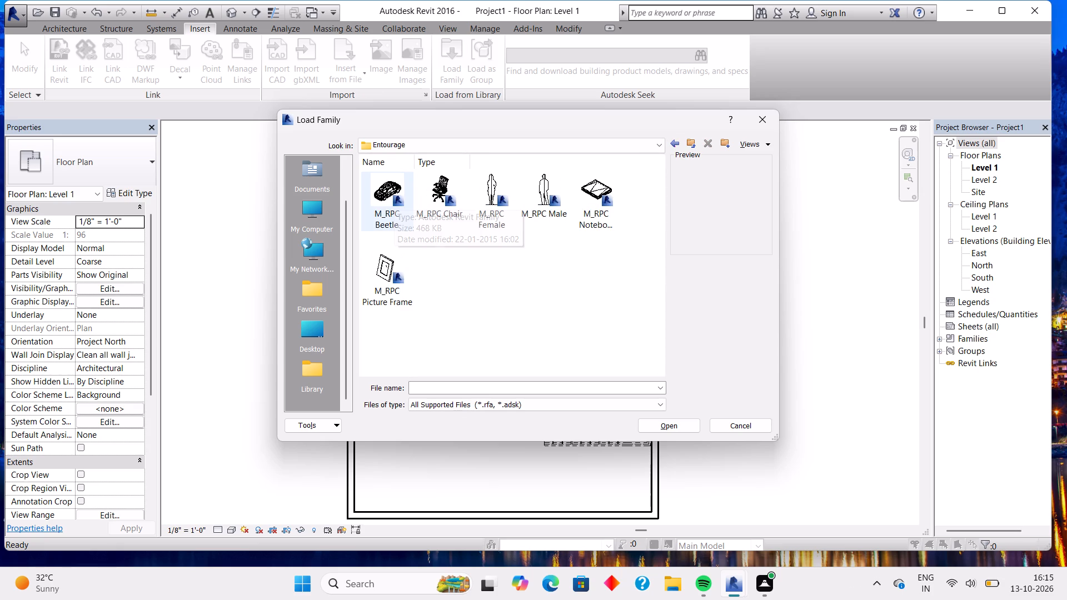
pyautogui.doubleClick(394, 194)
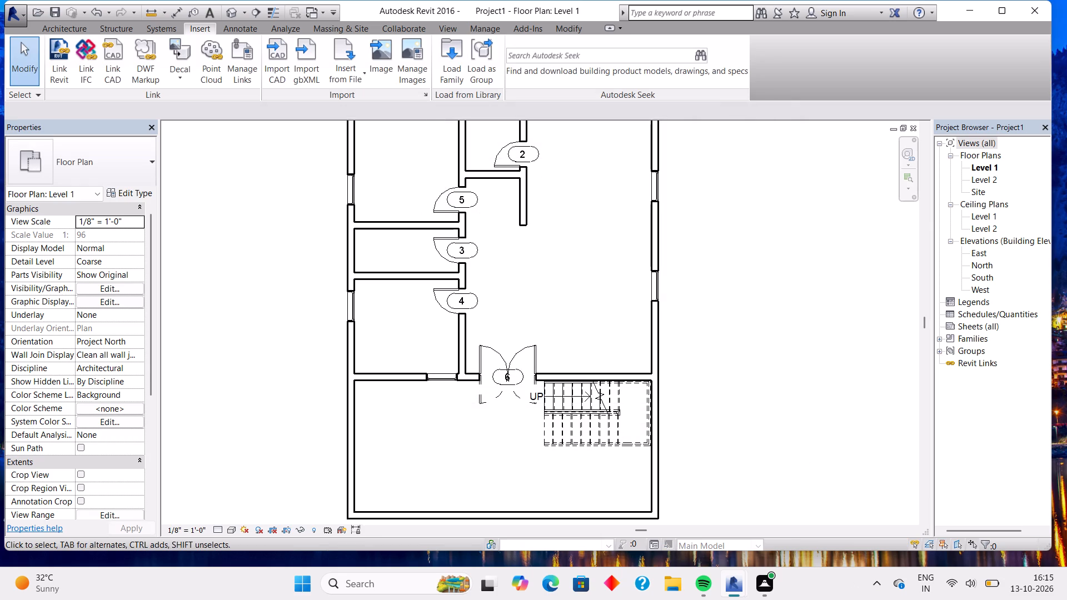
pyautogui.click(394, 409)
# Load the M_RPC Beetle family again, browsing from the C: drive's RVT 2016 Libraries to the US Metric Entourage folder.
pyautogui.click(460, 44)
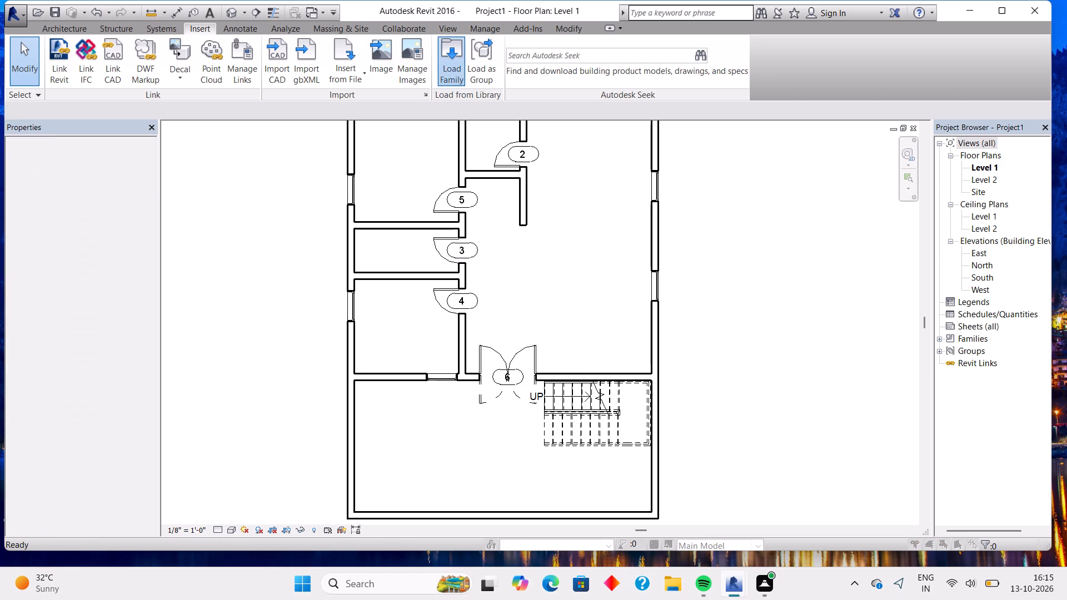
pyautogui.doubleClick(312, 209)
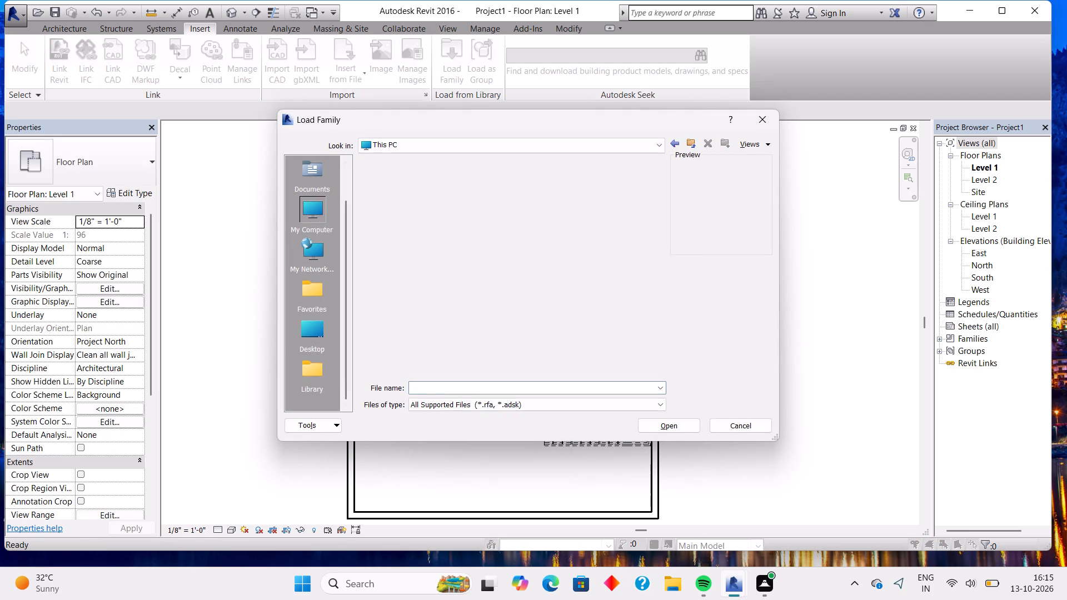
pyautogui.doubleClick(403, 200)
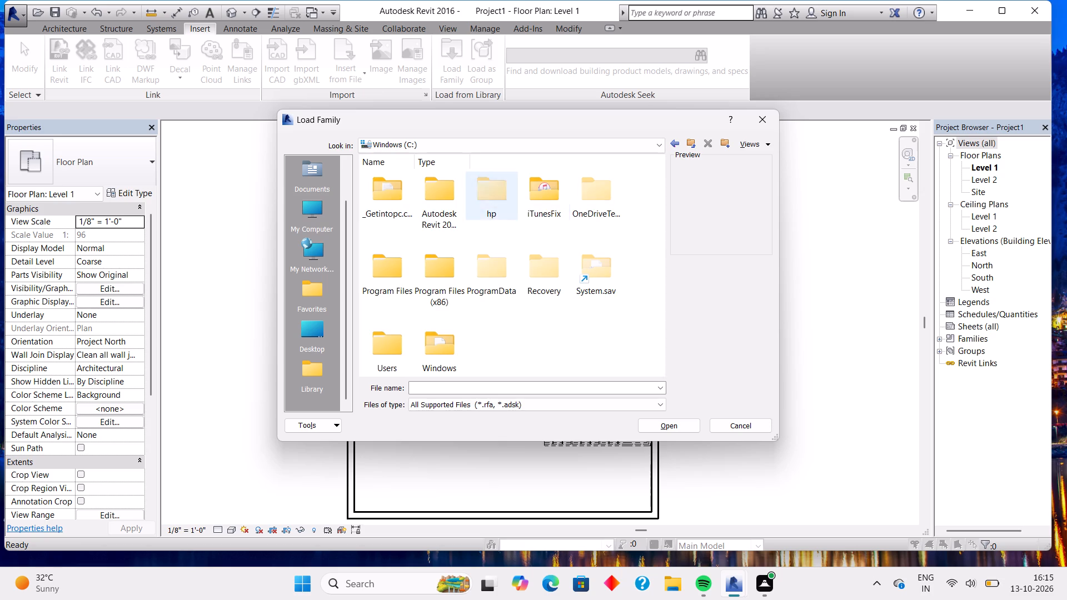
pyautogui.doubleClick(446, 199)
pyautogui.doubleClick(435, 207)
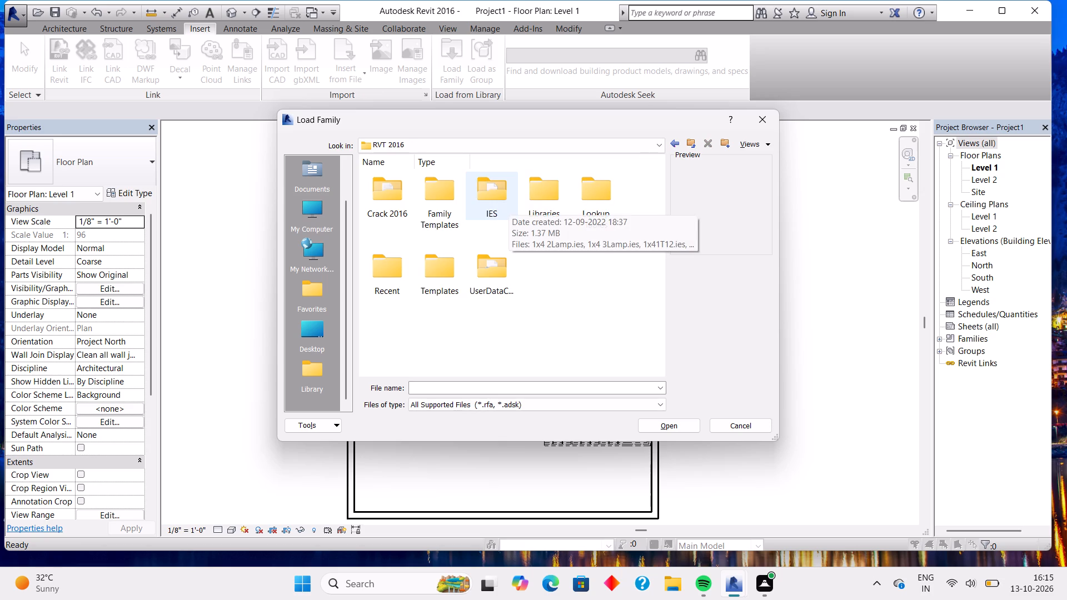
pyautogui.doubleClick(544, 201)
pyautogui.doubleClick(445, 196)
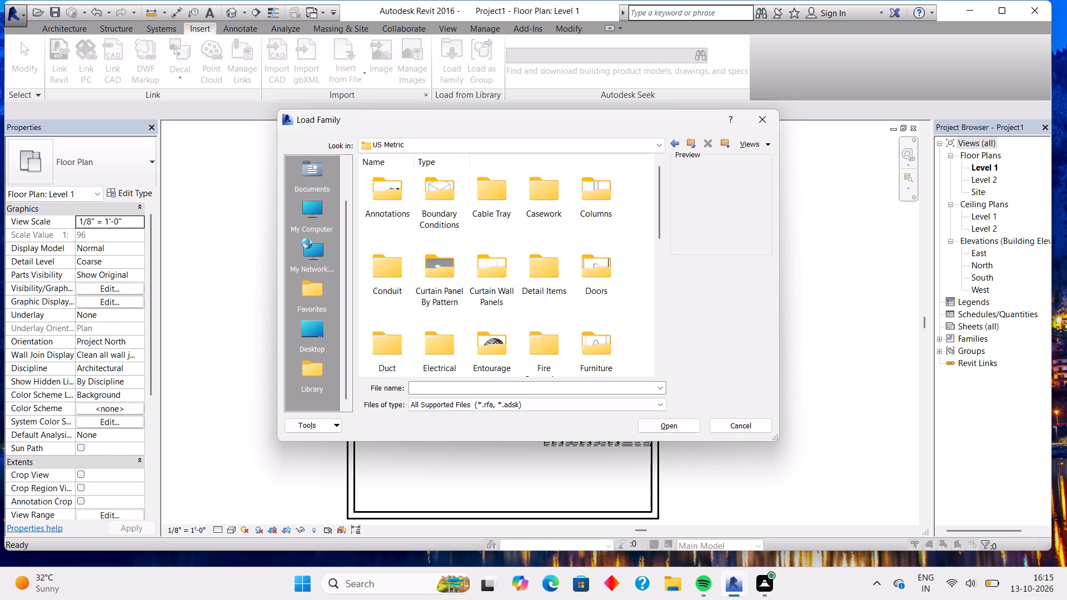
pyautogui.doubleClick(543, 285)
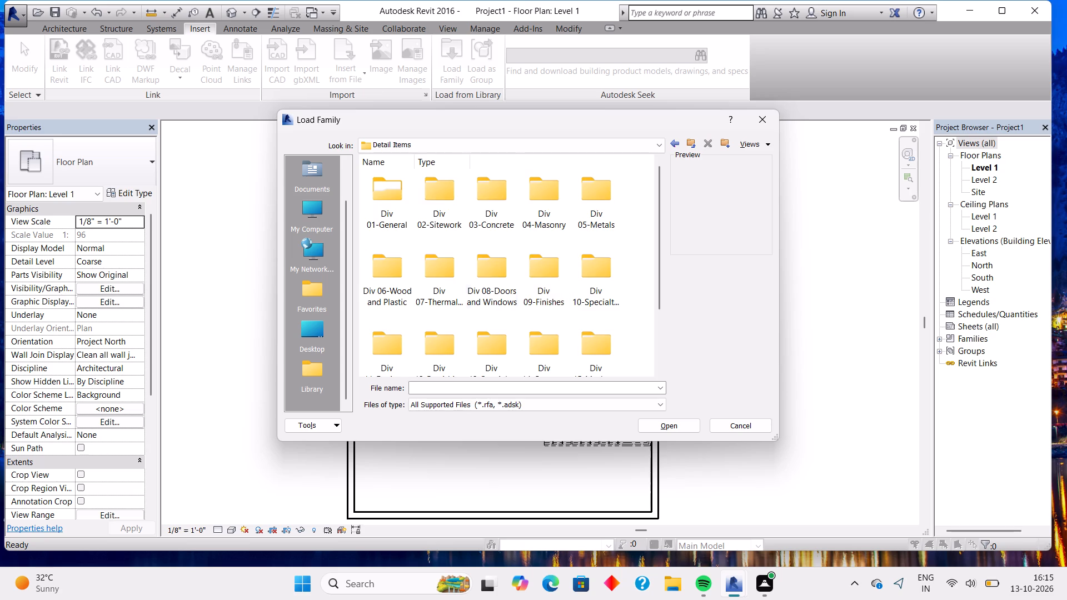
pyautogui.click(671, 141)
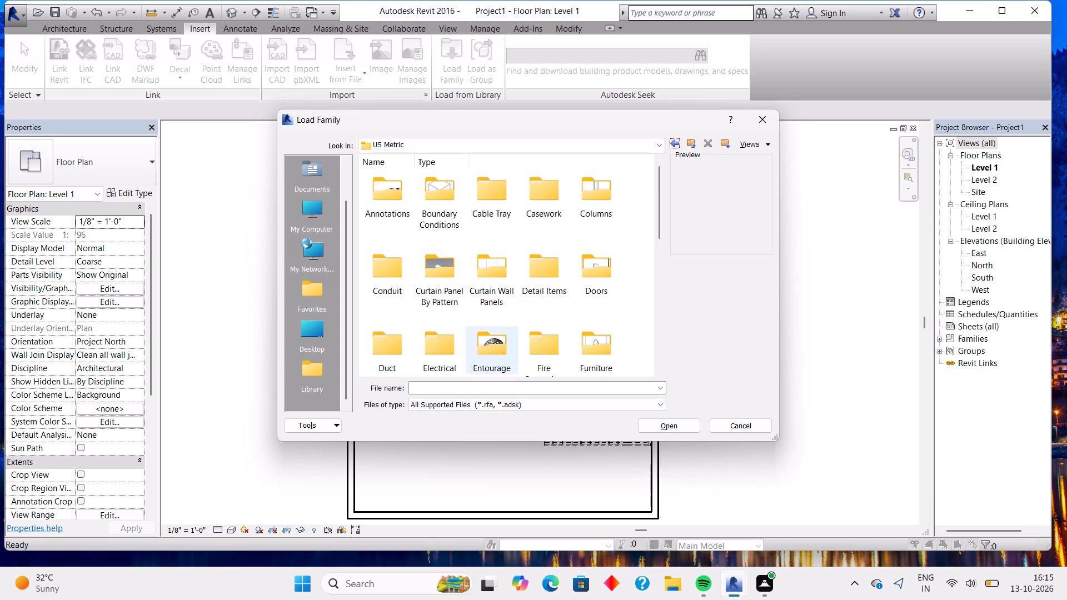
pyautogui.doubleClick(502, 343)
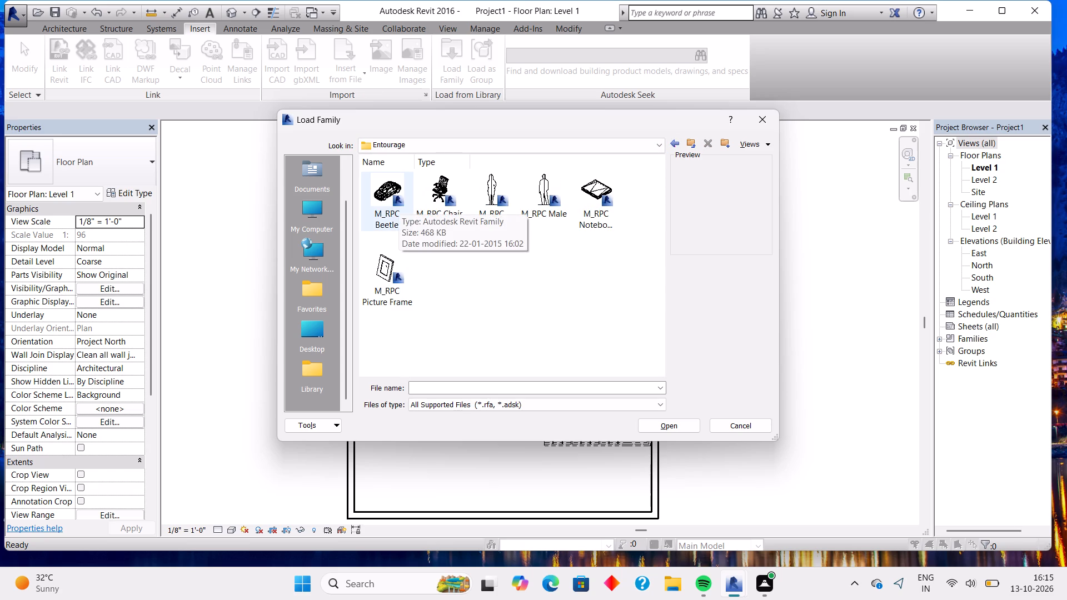
pyautogui.click(398, 198)
pyautogui.click(685, 427)
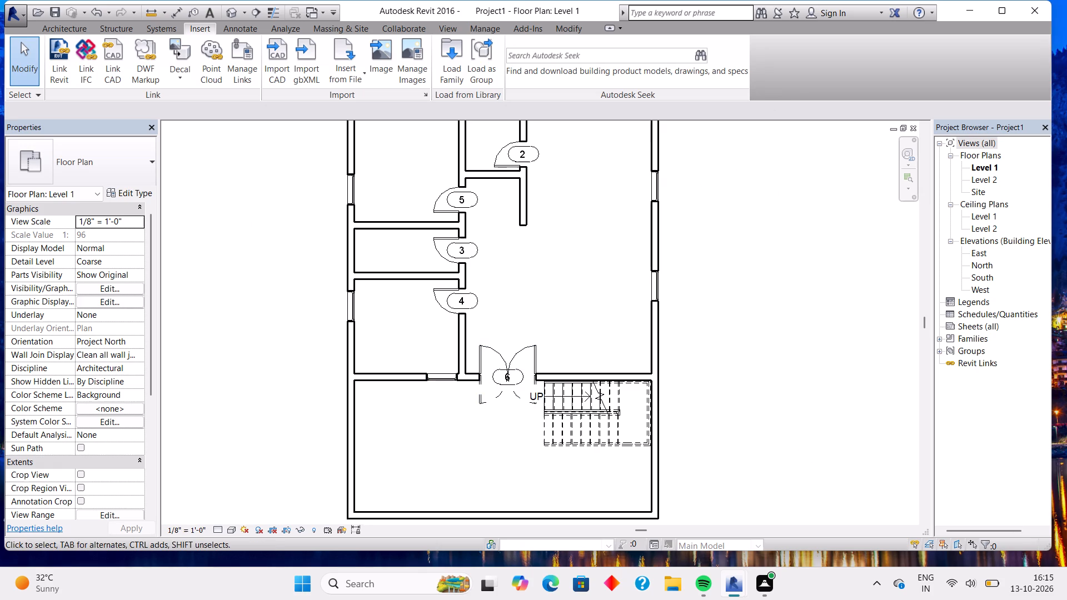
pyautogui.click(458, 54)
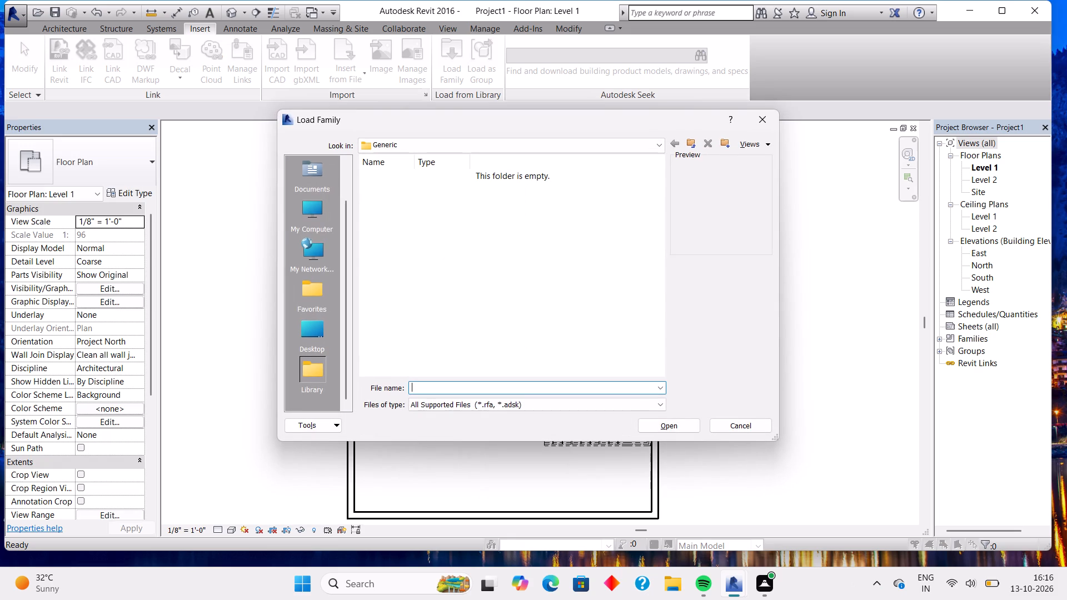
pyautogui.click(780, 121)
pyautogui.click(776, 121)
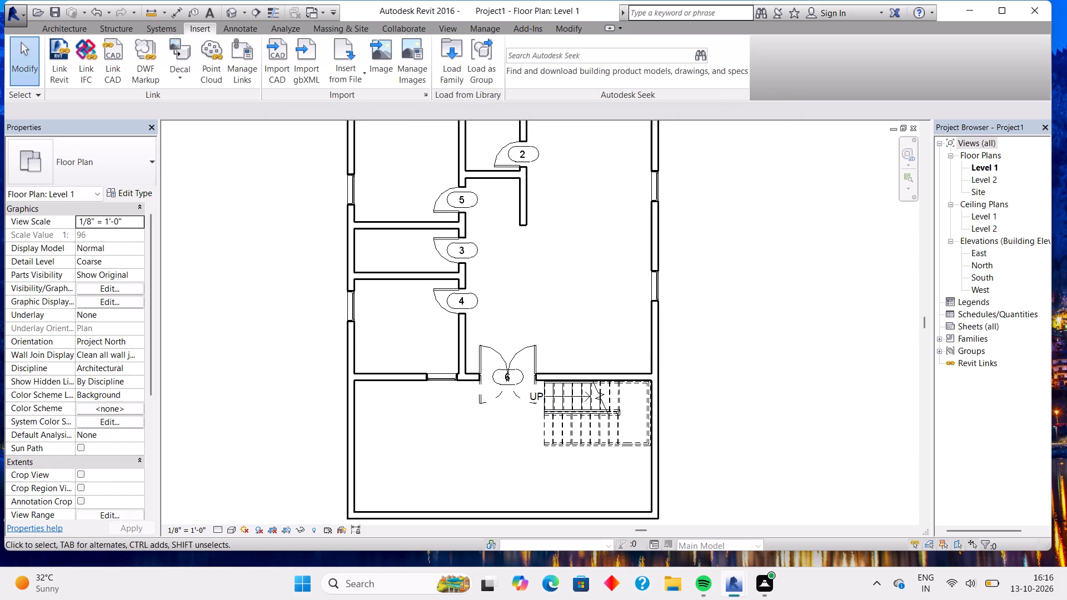
# Place the M_RPC Beetle component, rotated to lie horizontally, in the front area beside the stair, about 6' 0" from the double-door wall.
pyautogui.click(84, 23)
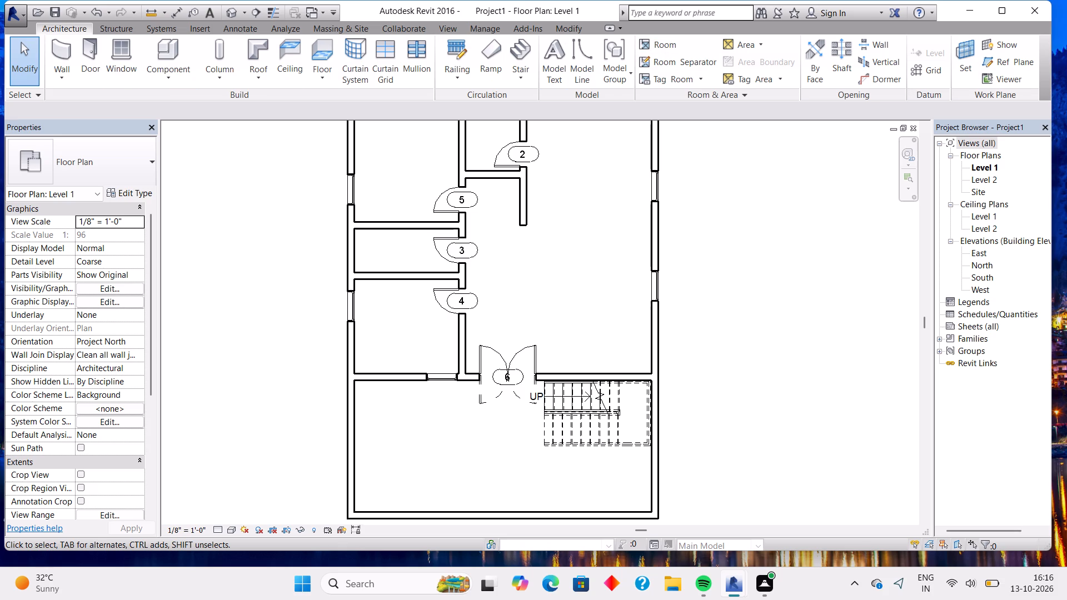
pyautogui.click(403, 436)
pyautogui.click(98, 156)
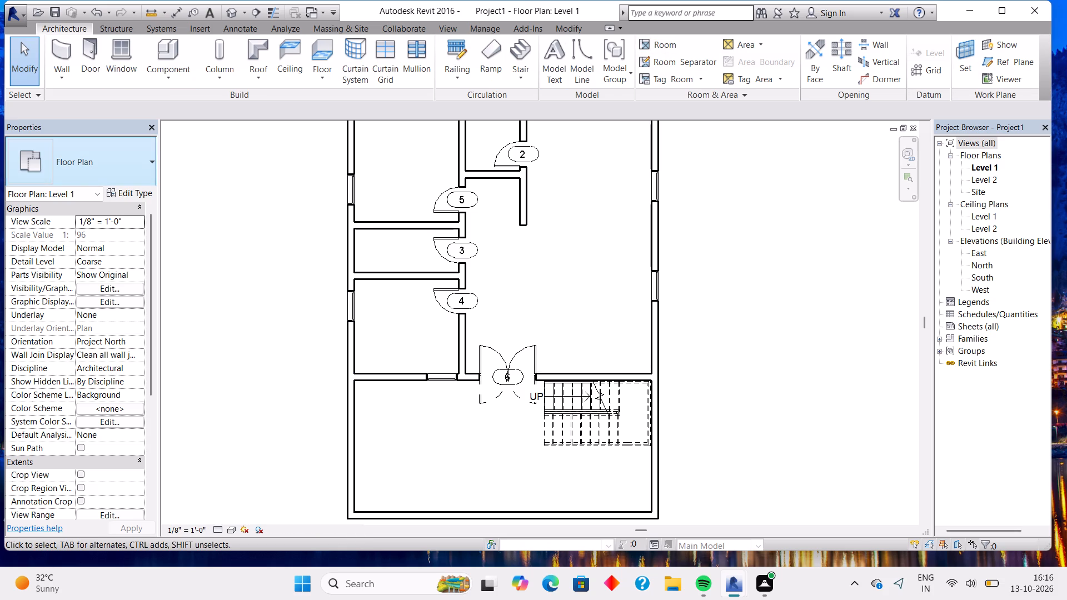
pyautogui.click(123, 163)
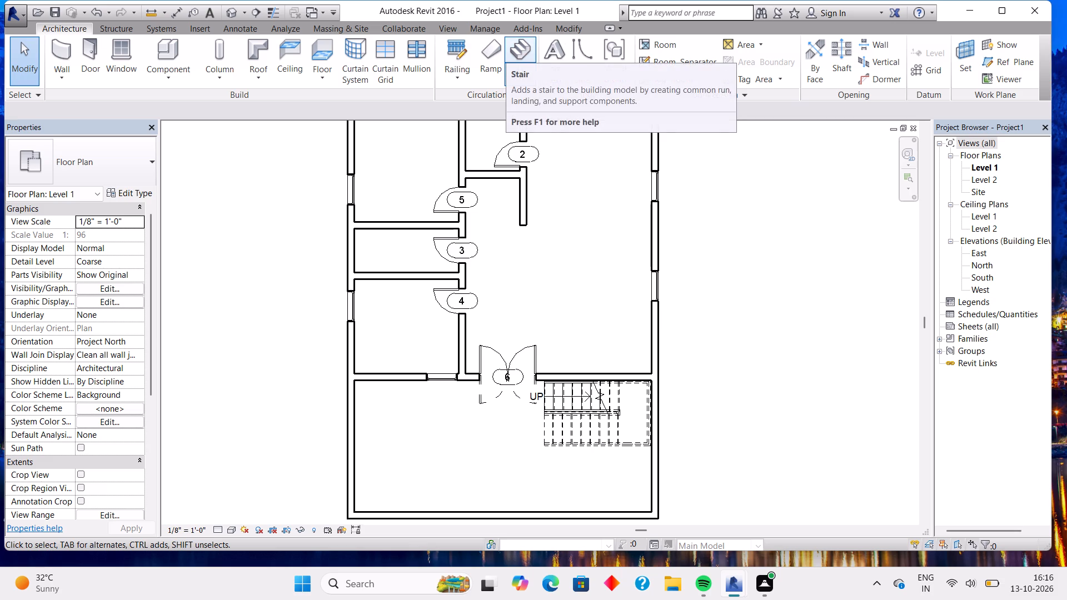
pyautogui.moveTo(542, 204); pyautogui.dragTo(551, 293, button='middle')
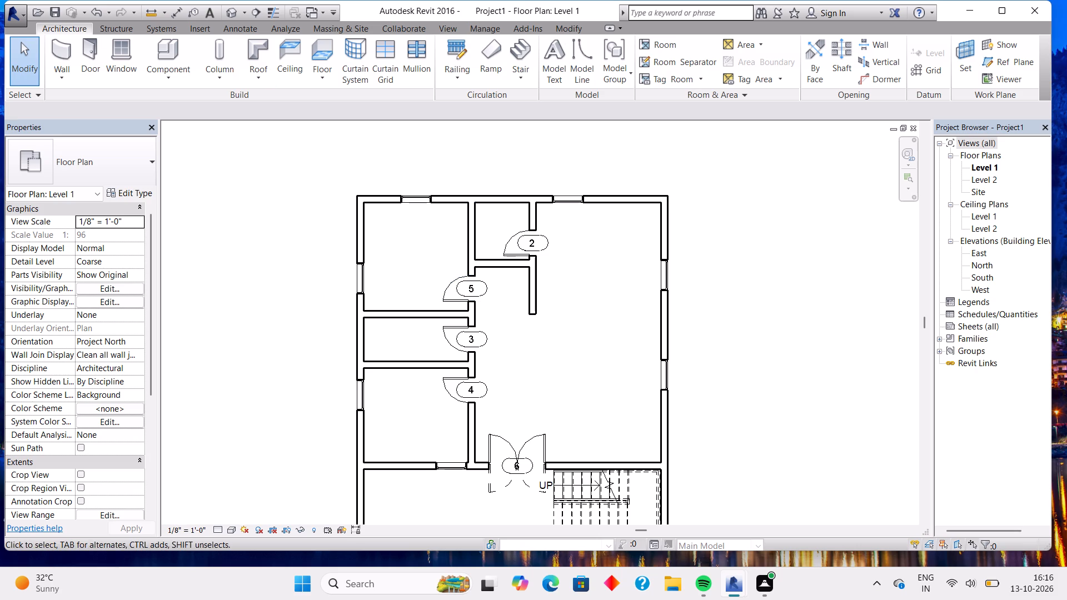
pyautogui.click(176, 57)
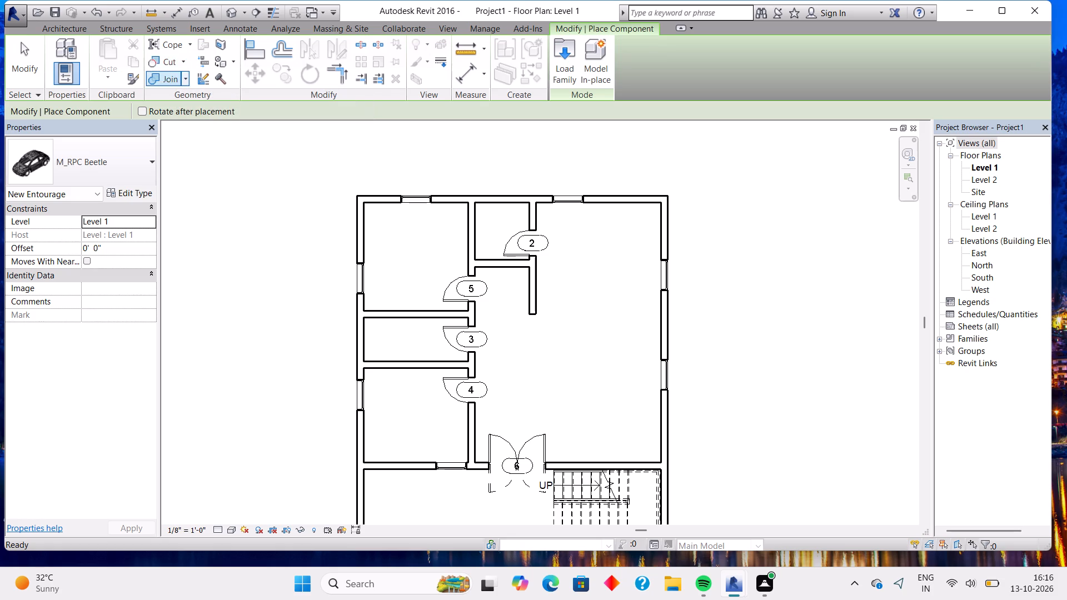
pyautogui.click(131, 174)
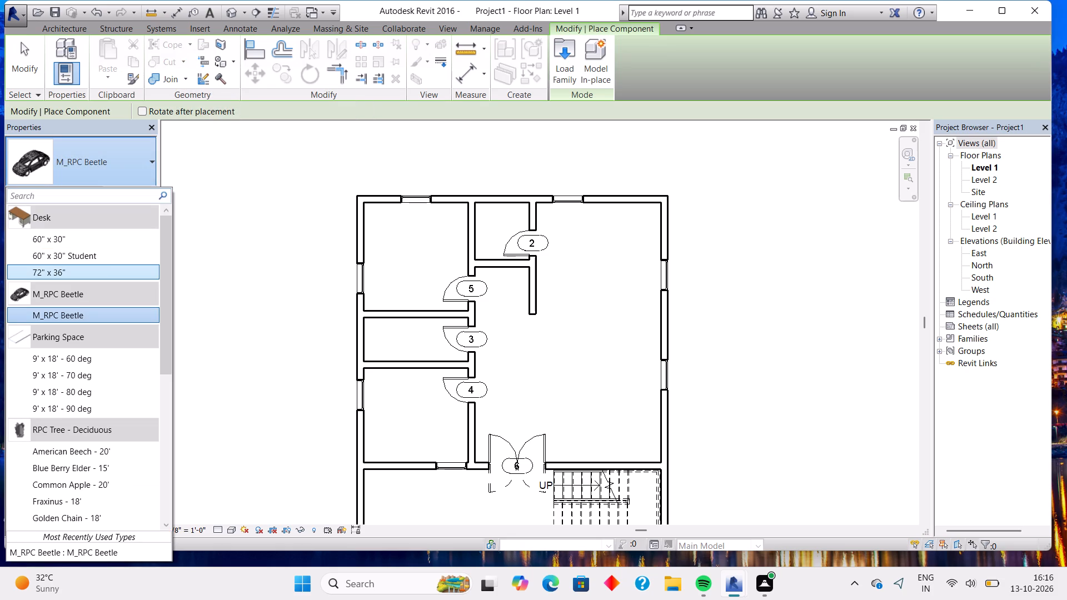
pyautogui.click(102, 293)
pyautogui.click(107, 308)
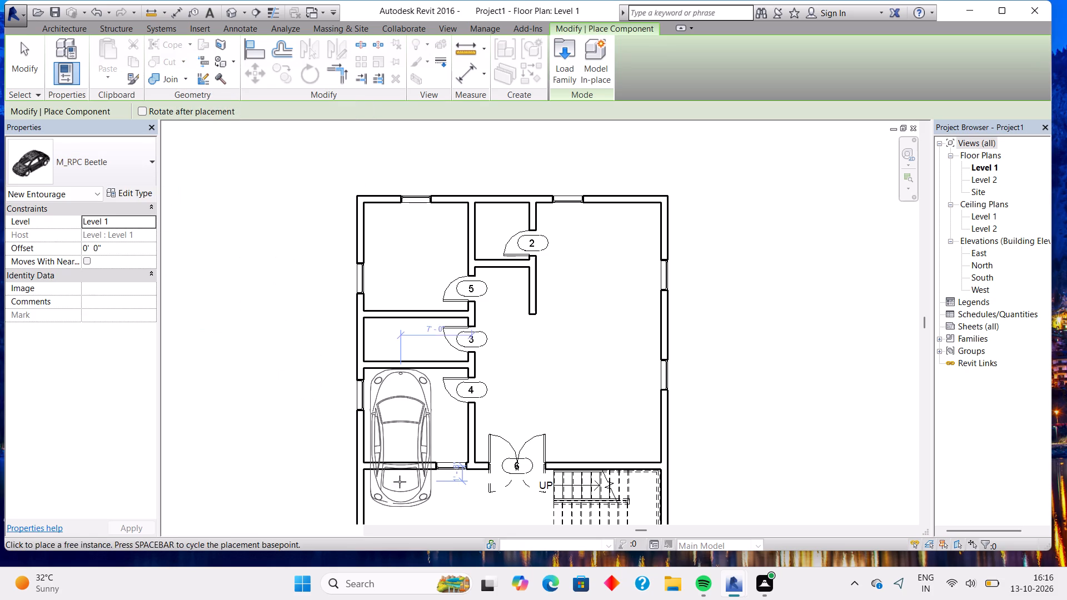
pyautogui.moveTo(413, 438); pyautogui.dragTo(375, 278, button='middle')
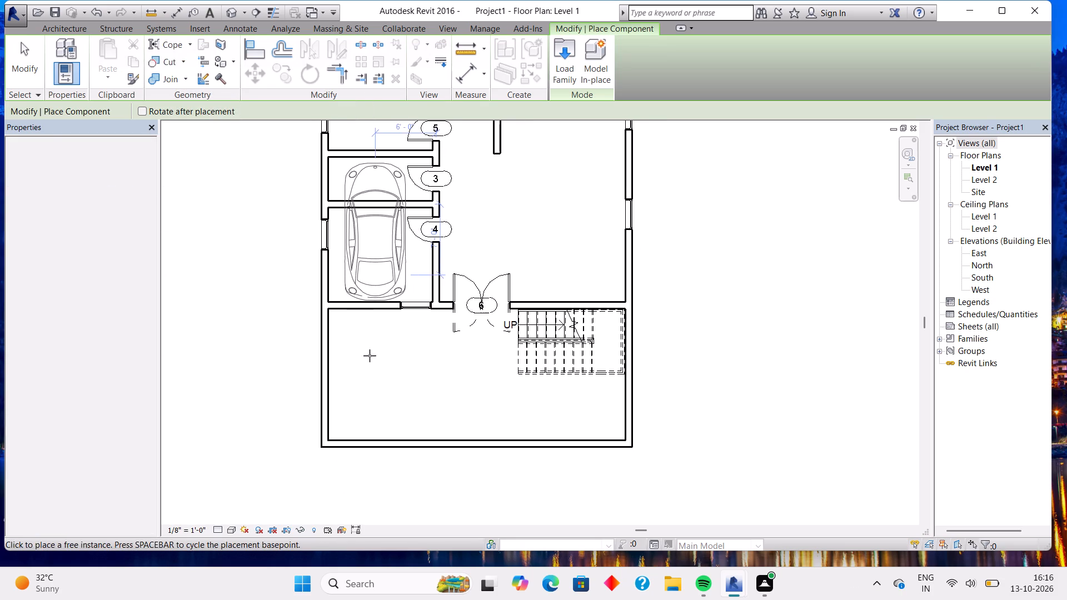
pyautogui.press('space')
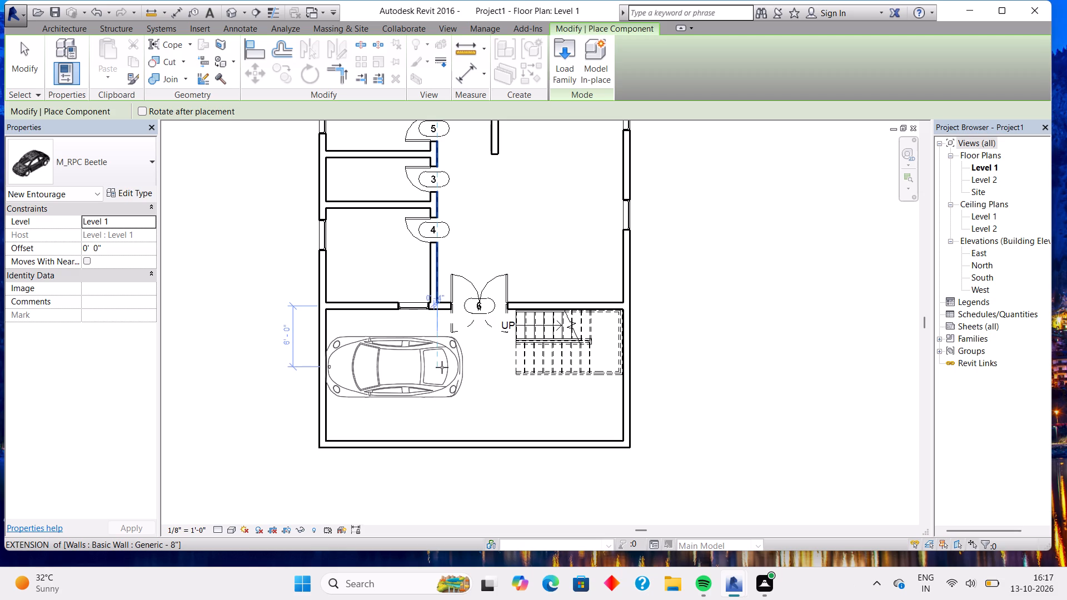
pyautogui.click(442, 367)
pyautogui.press('Escape')
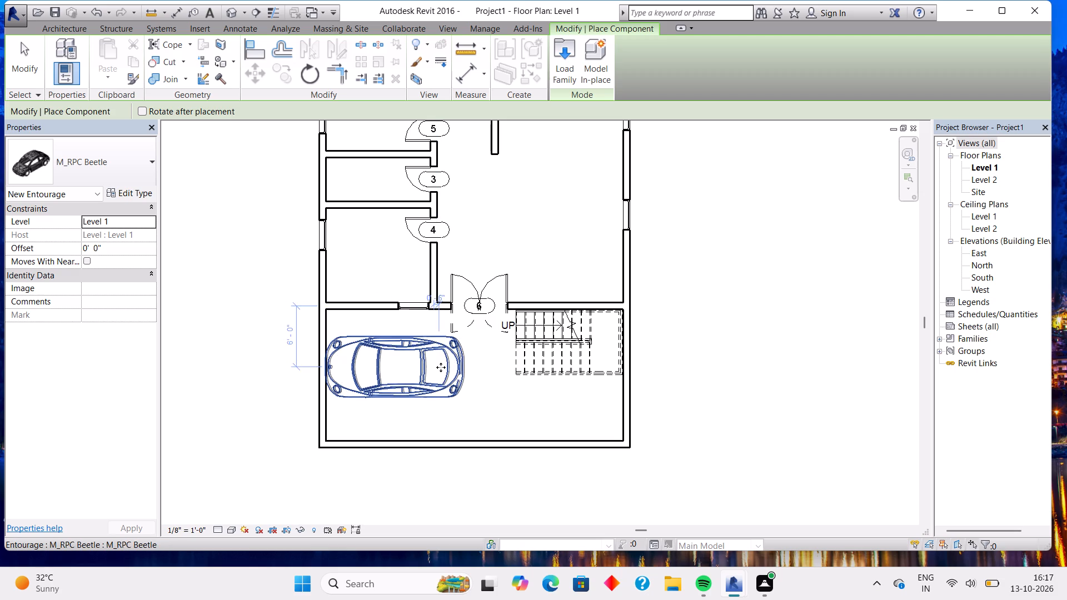
pyautogui.press('Escape')
pyautogui.press('Escape')
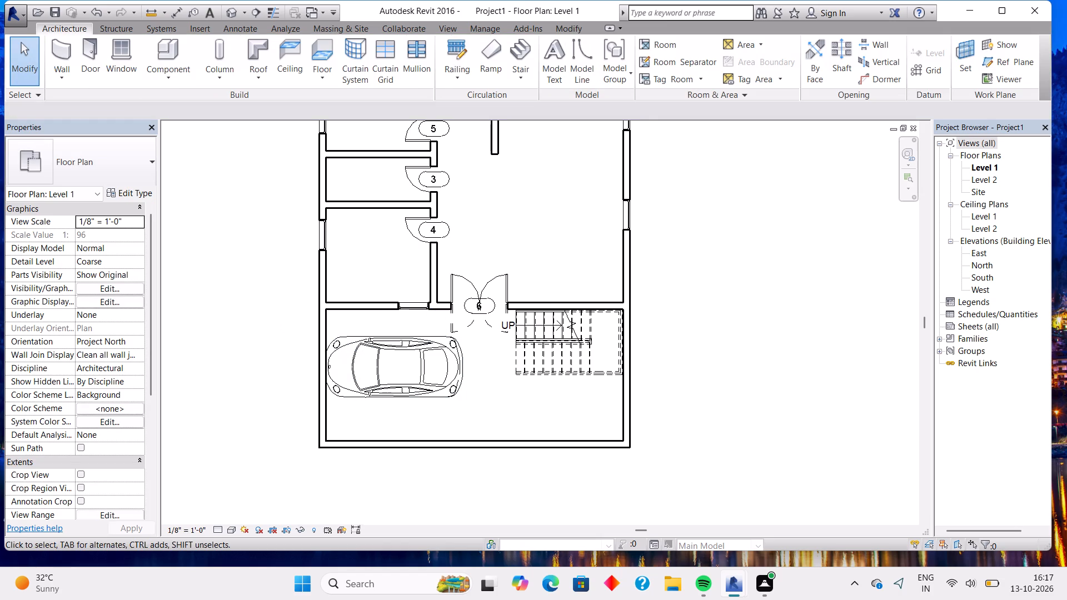
# Examine the placed car's type properties, its render appearance settings and the Render Appearance Library.
pyautogui.scroll(2, 502, 397)
pyautogui.scroll(-1, 502, 397)
pyautogui.click(421, 369)
pyautogui.click(436, 381)
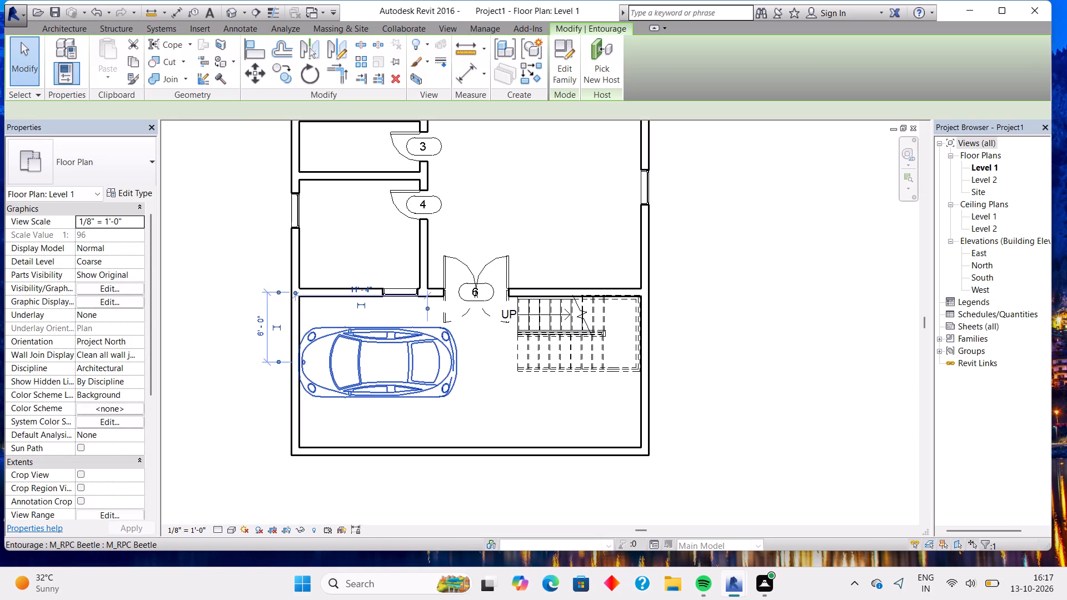
pyautogui.click(139, 195)
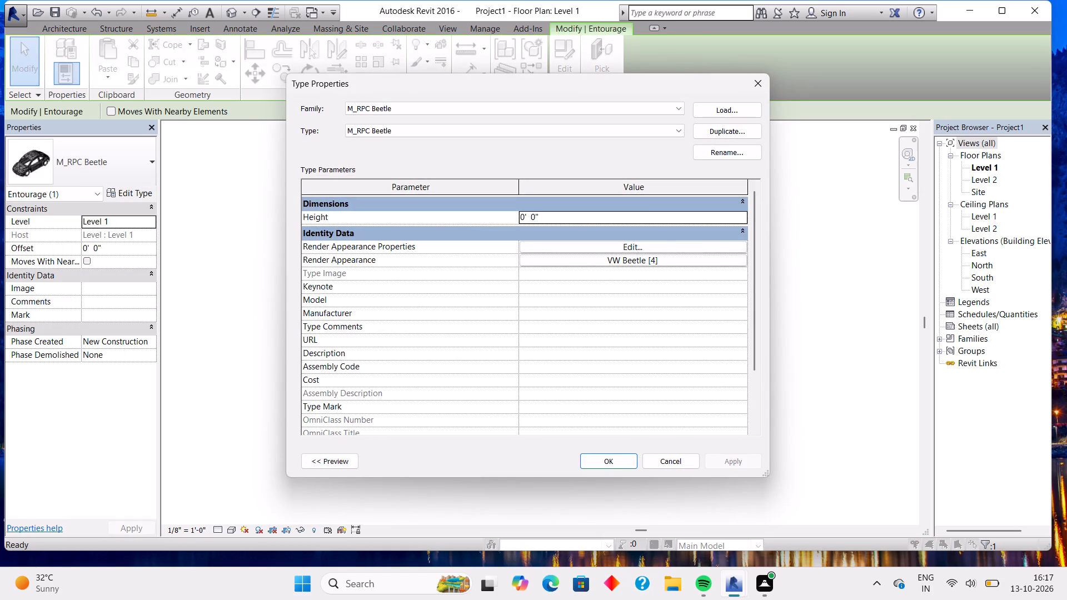
pyautogui.click(650, 245)
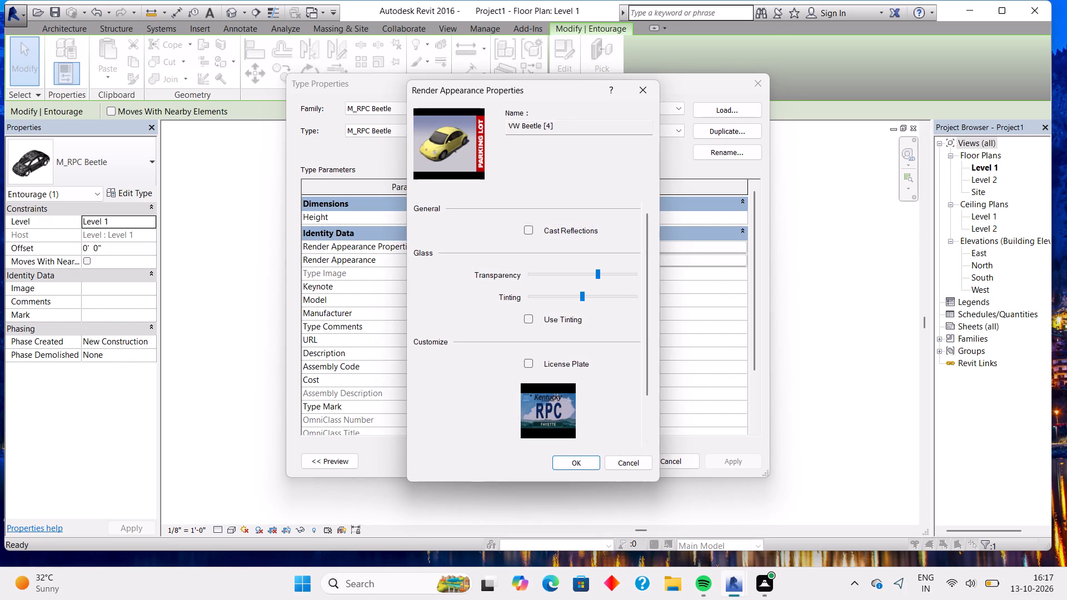
pyautogui.click(630, 87)
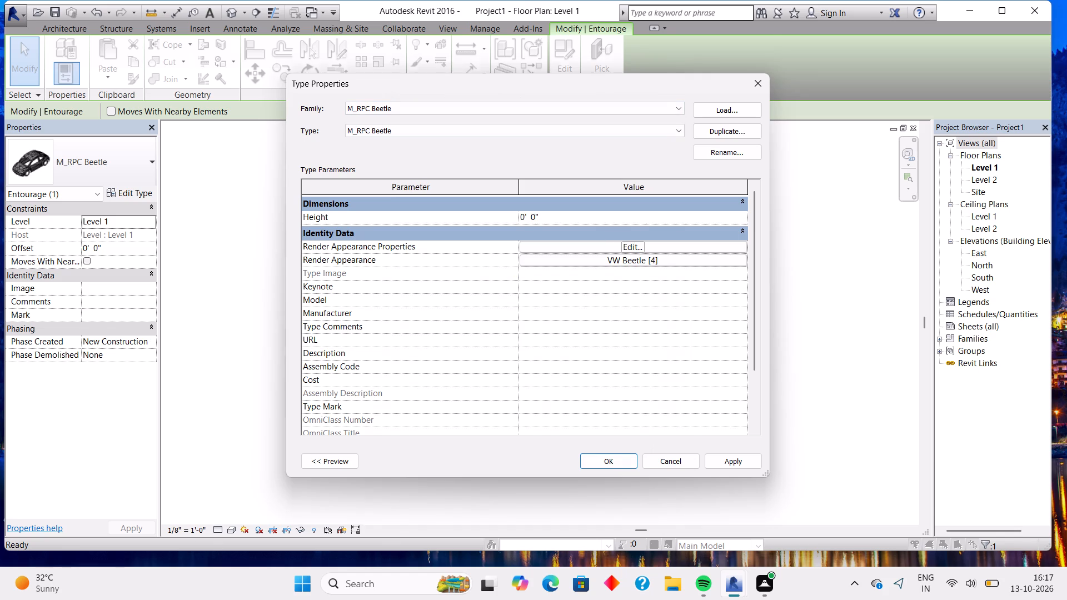
pyautogui.click(135, 187)
pyautogui.click(696, 216)
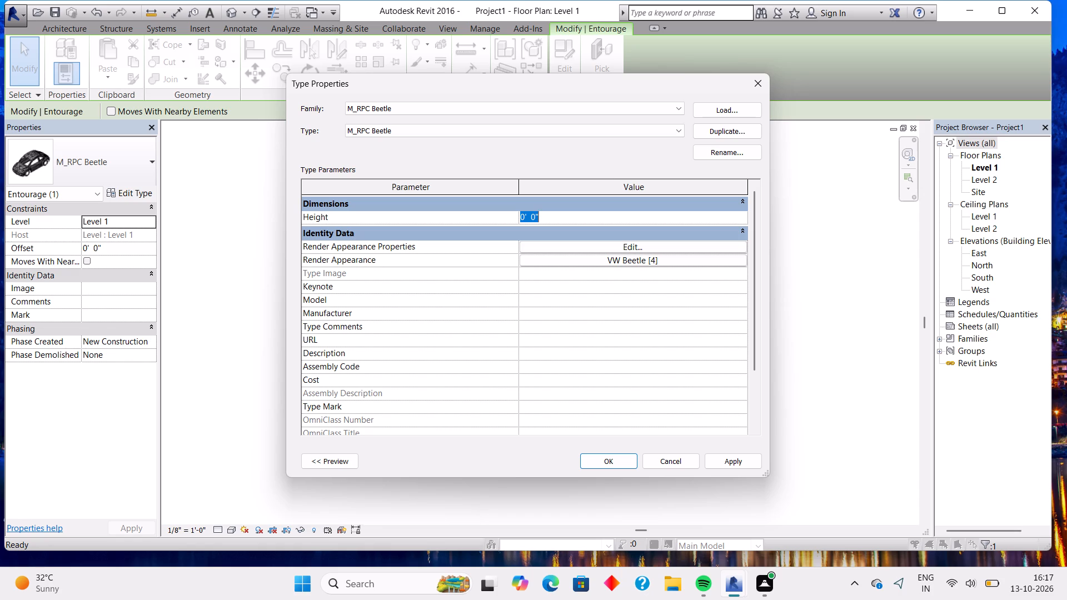
pyautogui.click(679, 259)
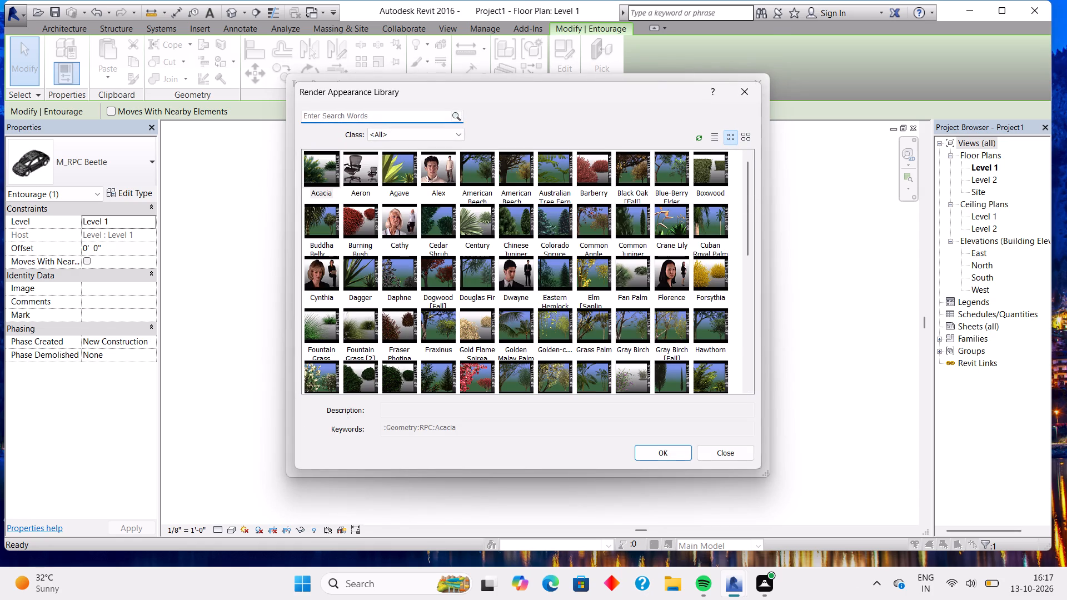
pyautogui.click(746, 84)
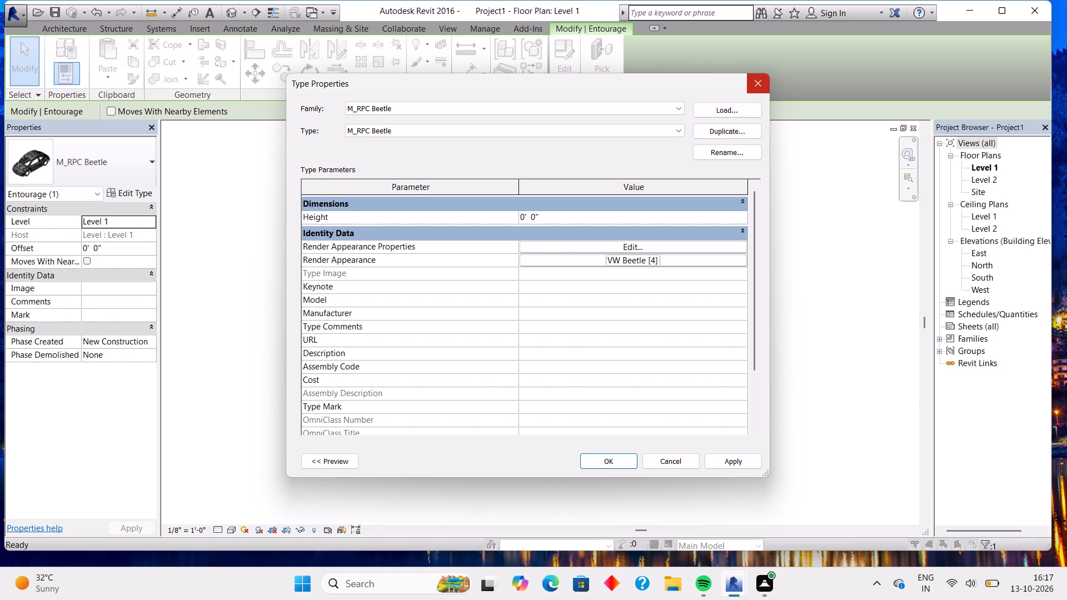
# Lower the glass transparency and tinting in the M_RPC Beetle type's render appearance properties and apply the changes.
pyautogui.click(661, 246)
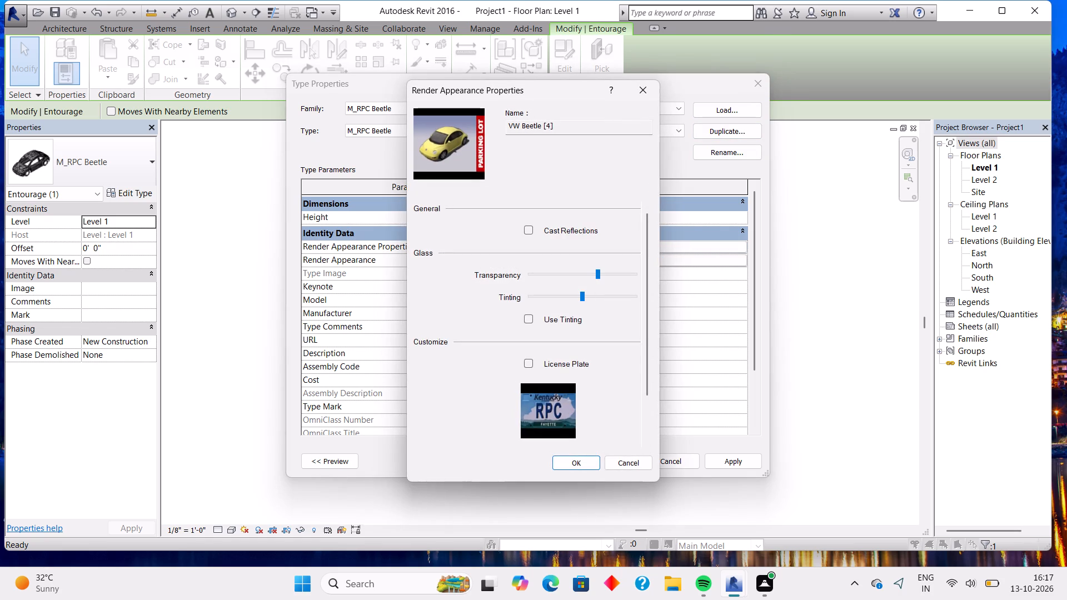
pyautogui.click(579, 272)
pyautogui.click(570, 294)
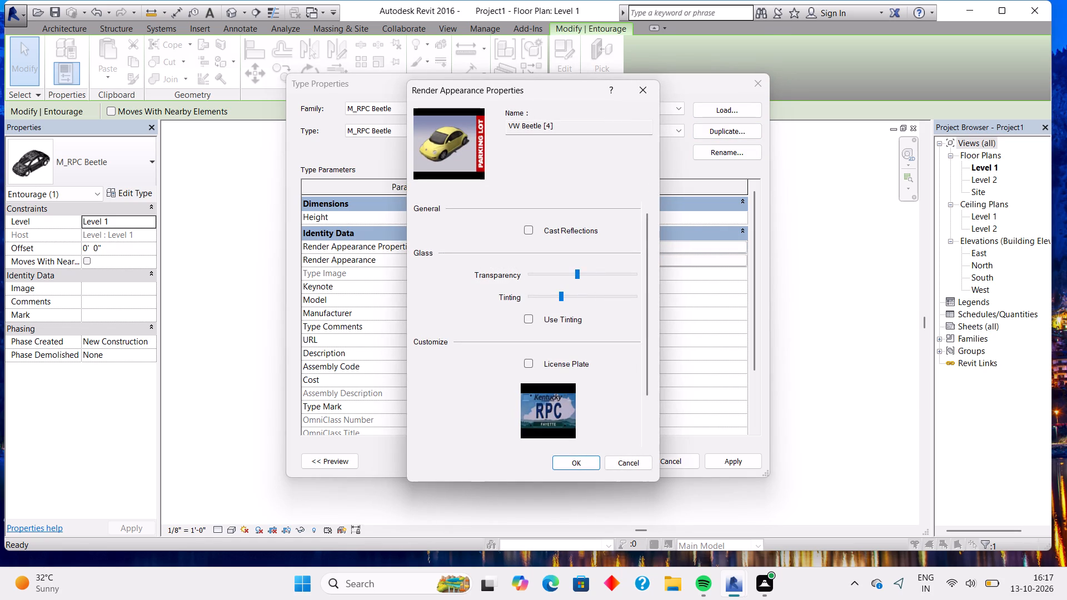
pyautogui.click(572, 274)
pyautogui.click(573, 462)
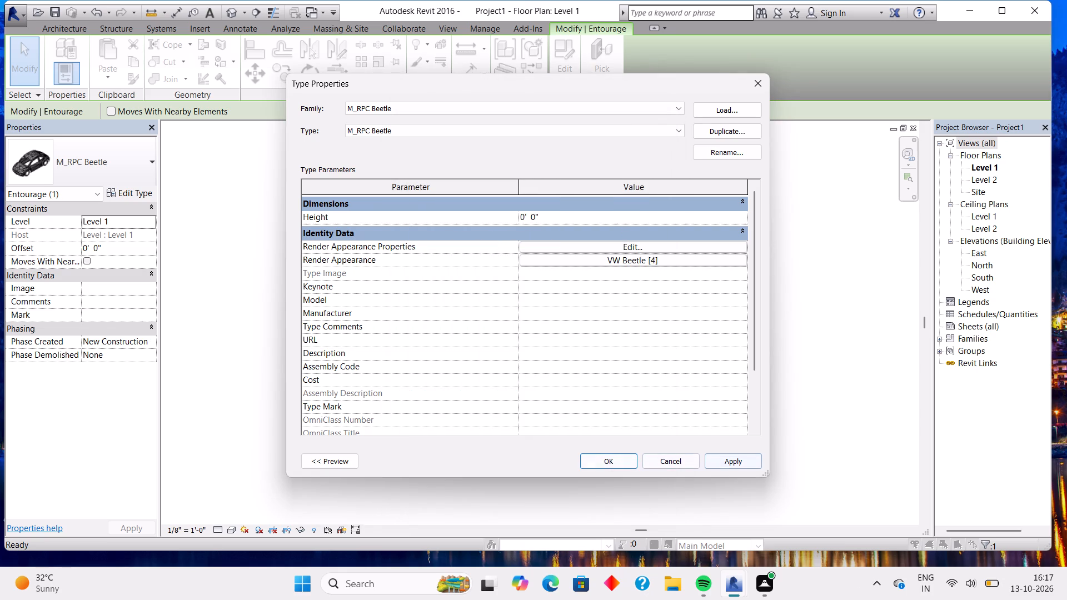
pyautogui.click(742, 456)
pyautogui.click(610, 461)
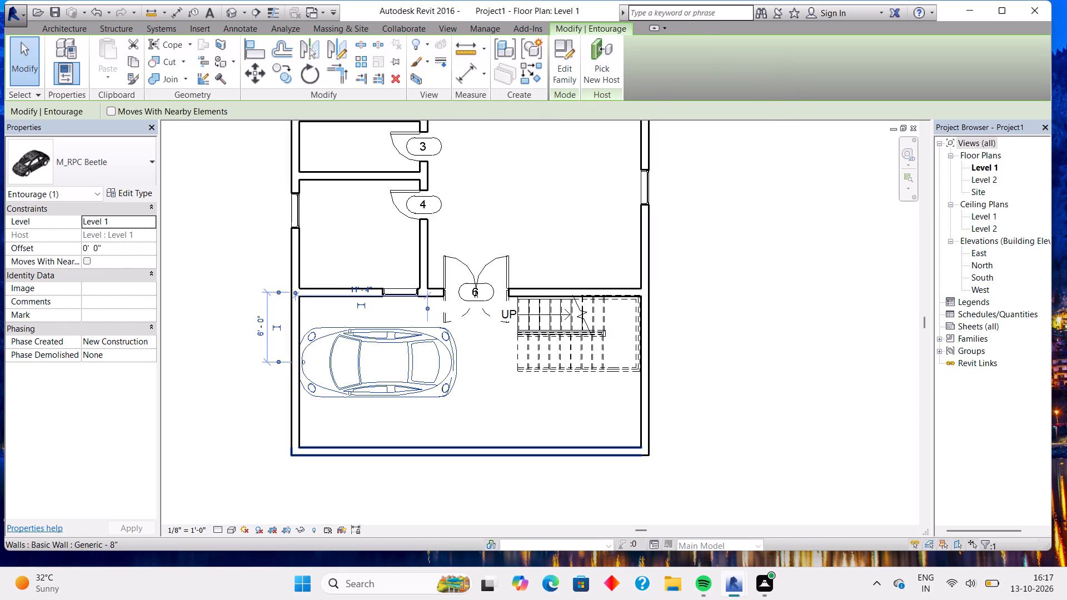
pyautogui.press('Escape')
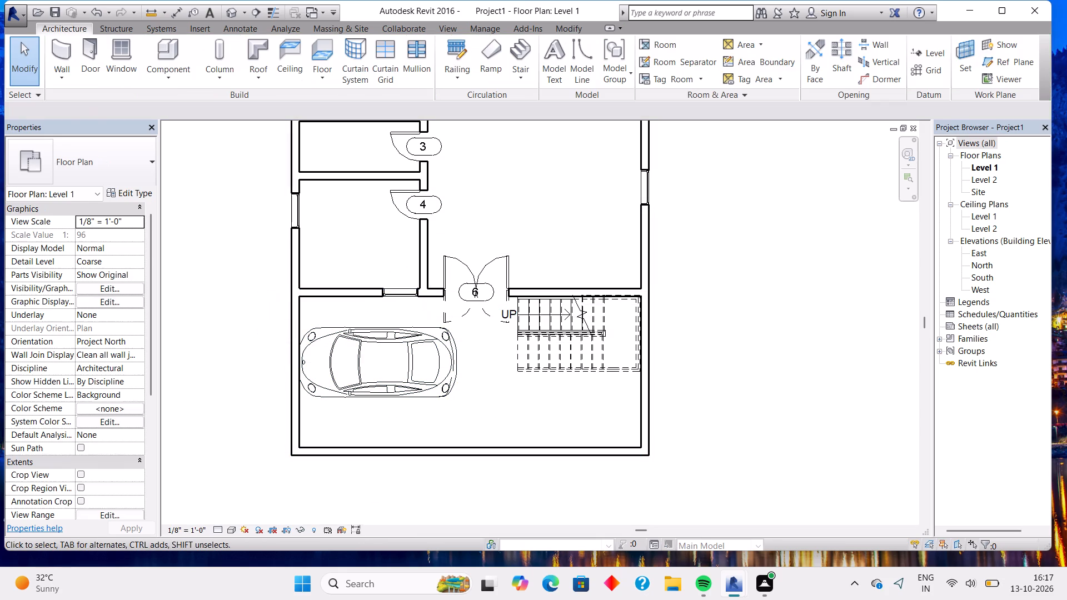
# Move the car closer to the double-door wall, to about 4' 6" from it.
pyautogui.click(436, 362)
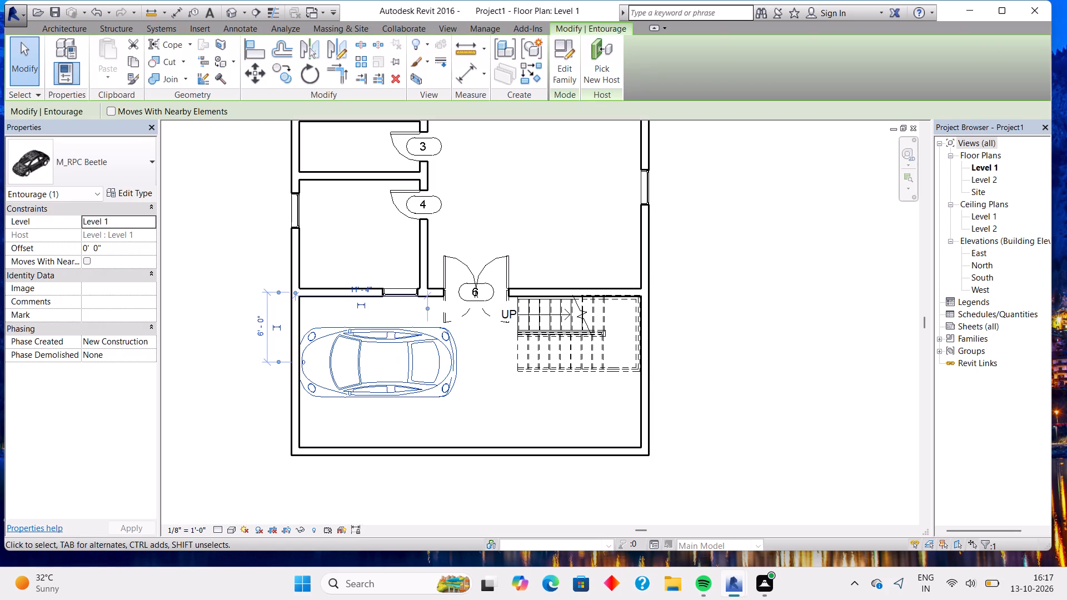
pyautogui.moveTo(402, 354); pyautogui.dragTo(402, 326)
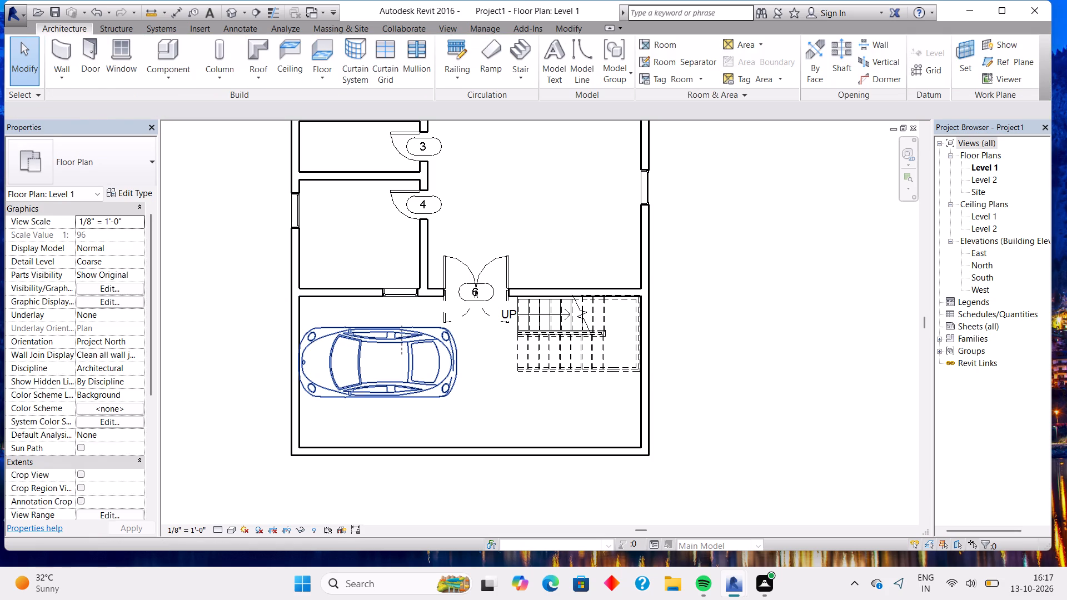
pyautogui.moveTo(402, 326); pyautogui.dragTo(401, 318)
pyautogui.moveTo(393, 351); pyautogui.dragTo(391, 338)
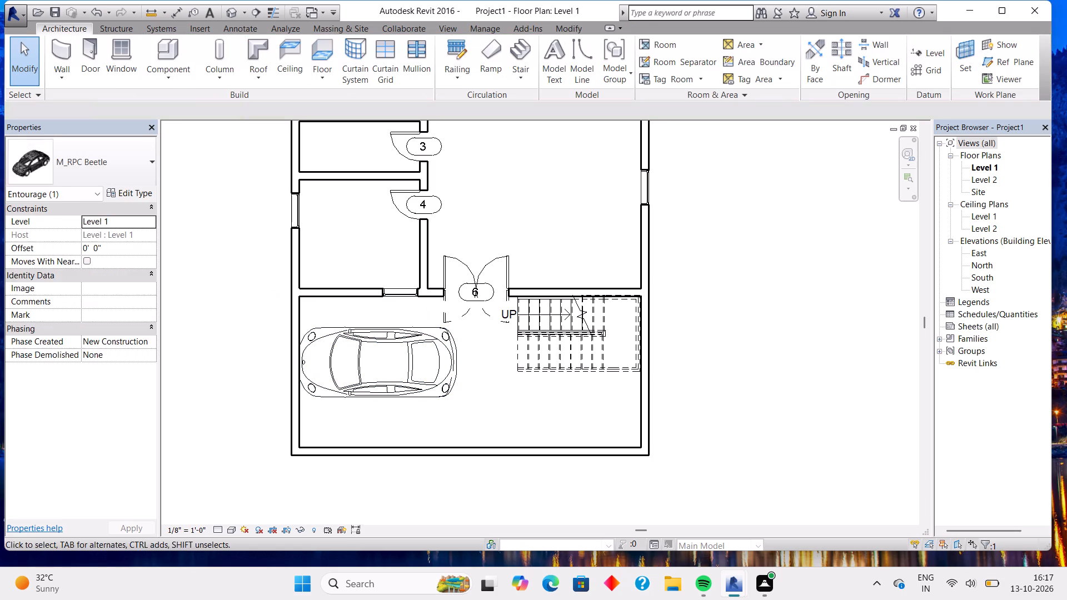
pyautogui.moveTo(391, 338); pyautogui.dragTo(387, 312)
pyautogui.press('Escape')
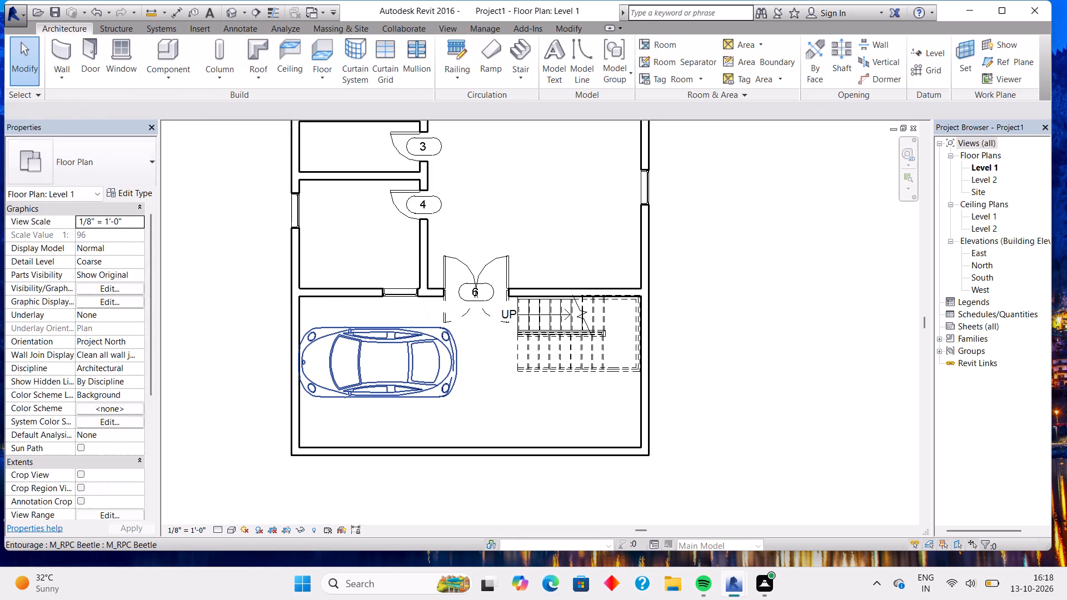
pyautogui.press('Escape')
pyautogui.moveTo(387, 348); pyautogui.dragTo(390, 329)
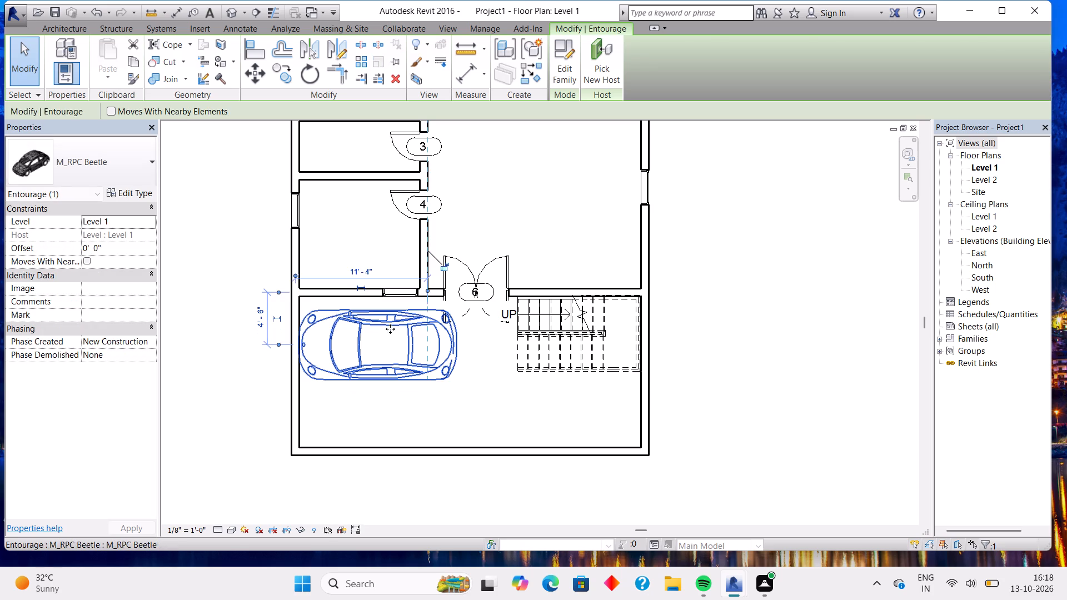
pyautogui.press('Escape')
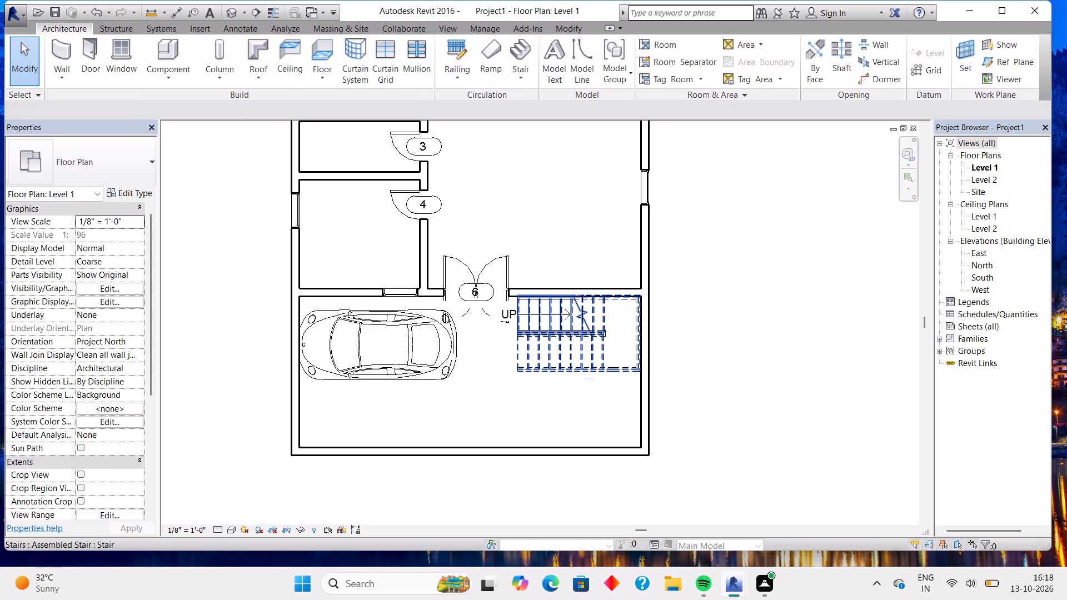
pyautogui.click(691, 268)
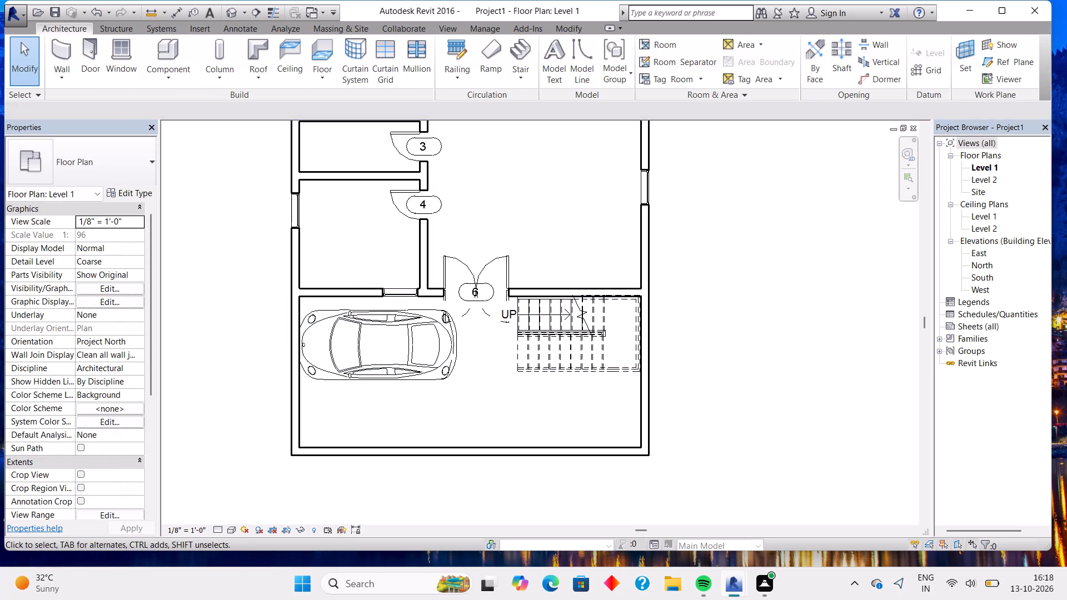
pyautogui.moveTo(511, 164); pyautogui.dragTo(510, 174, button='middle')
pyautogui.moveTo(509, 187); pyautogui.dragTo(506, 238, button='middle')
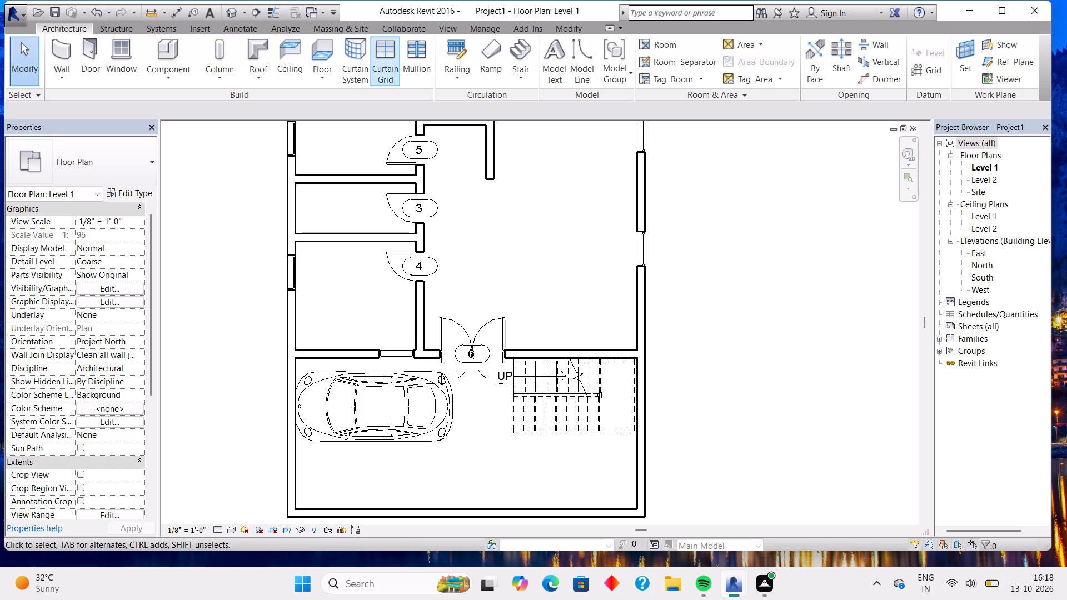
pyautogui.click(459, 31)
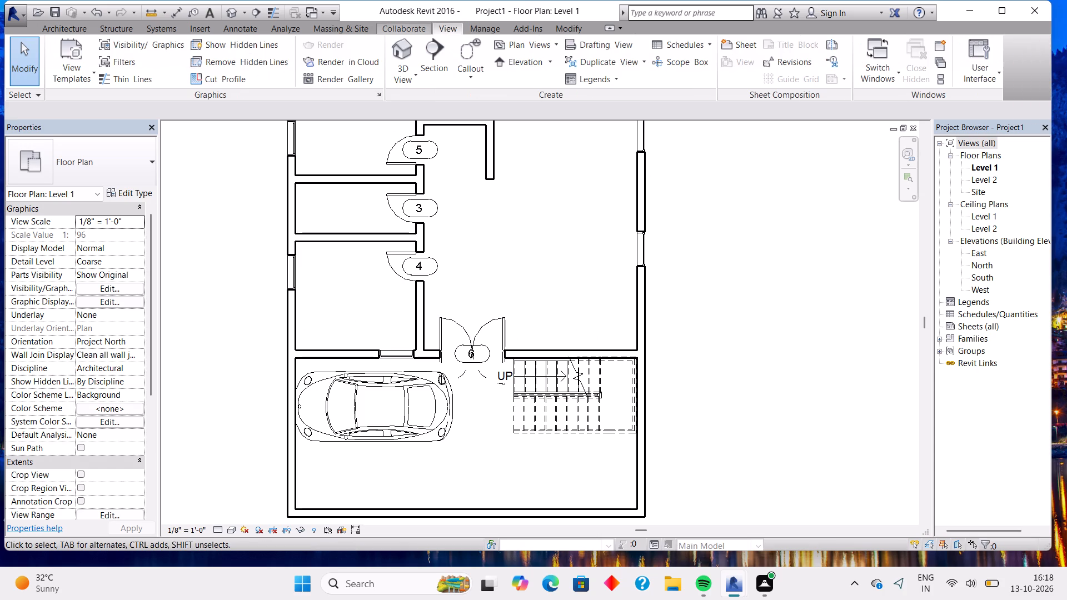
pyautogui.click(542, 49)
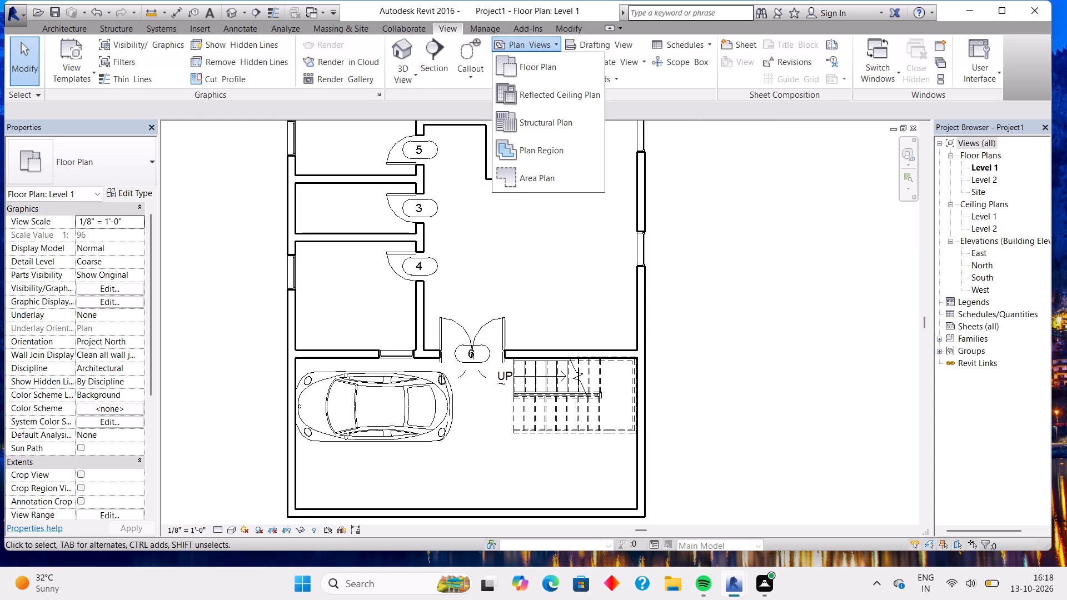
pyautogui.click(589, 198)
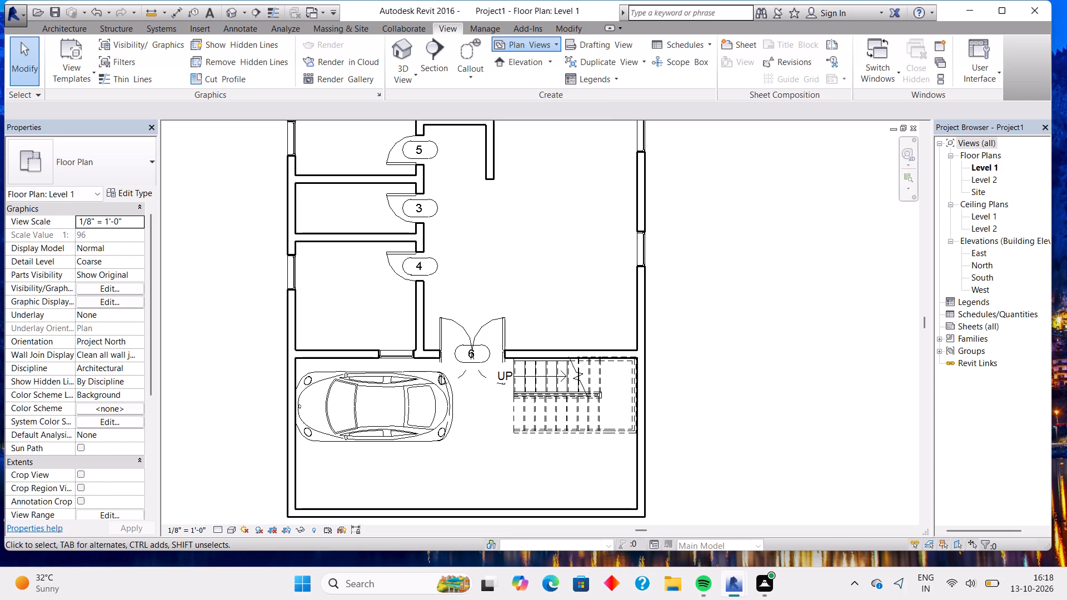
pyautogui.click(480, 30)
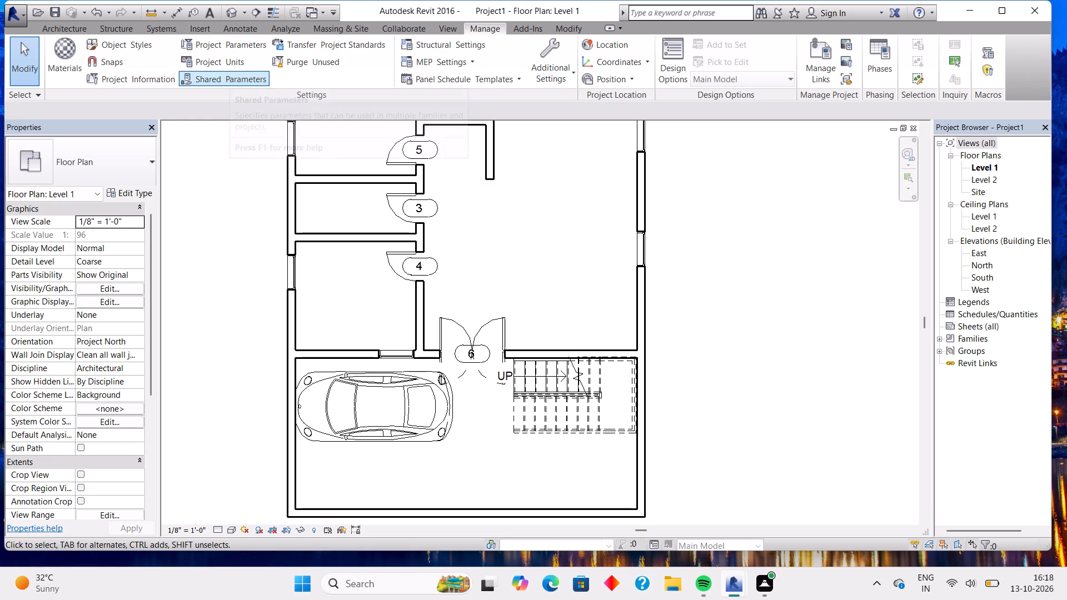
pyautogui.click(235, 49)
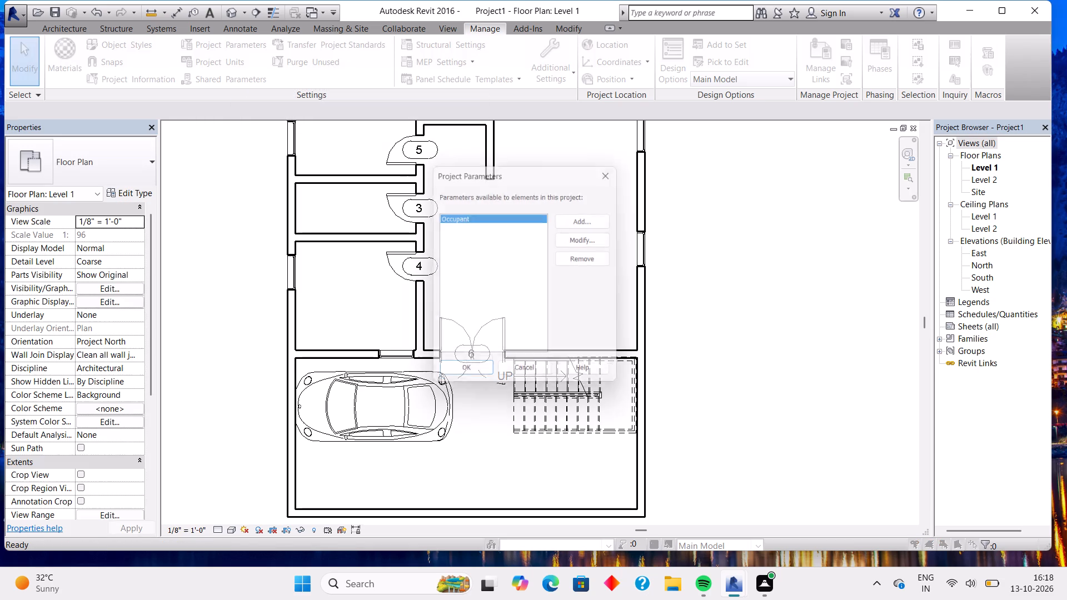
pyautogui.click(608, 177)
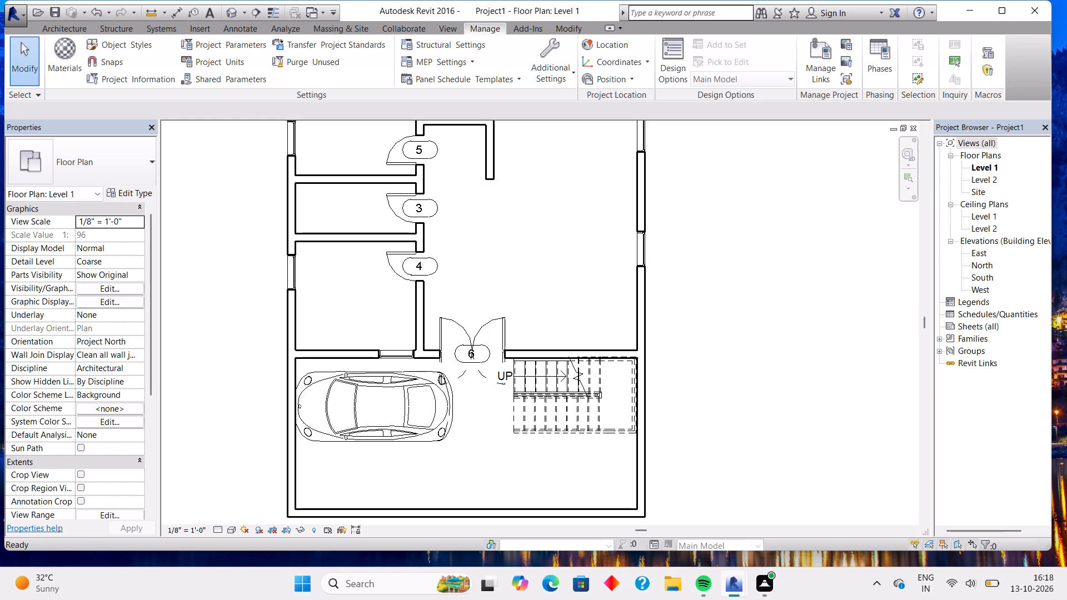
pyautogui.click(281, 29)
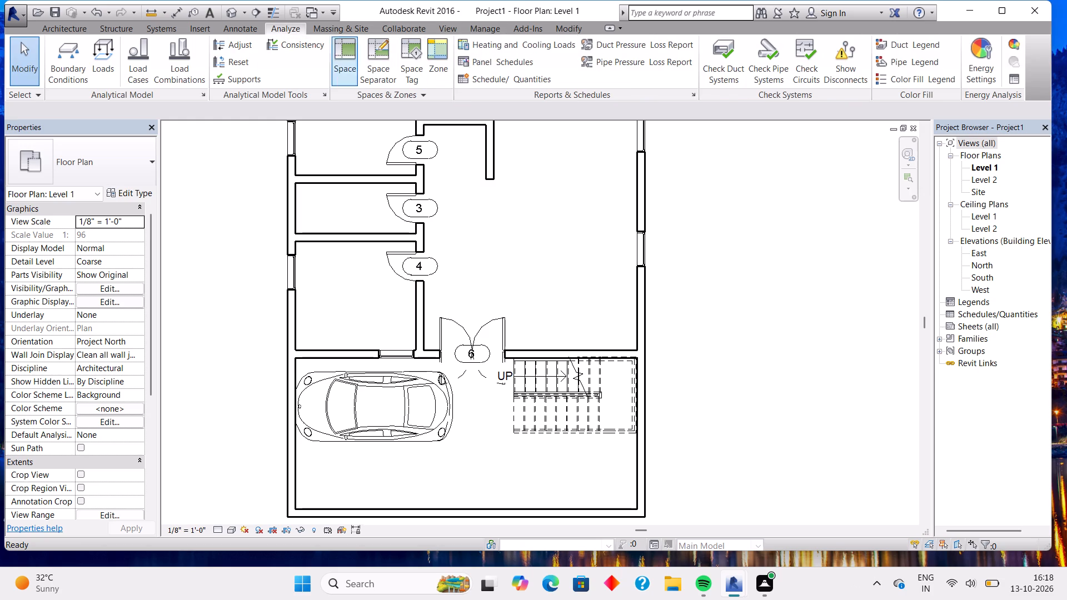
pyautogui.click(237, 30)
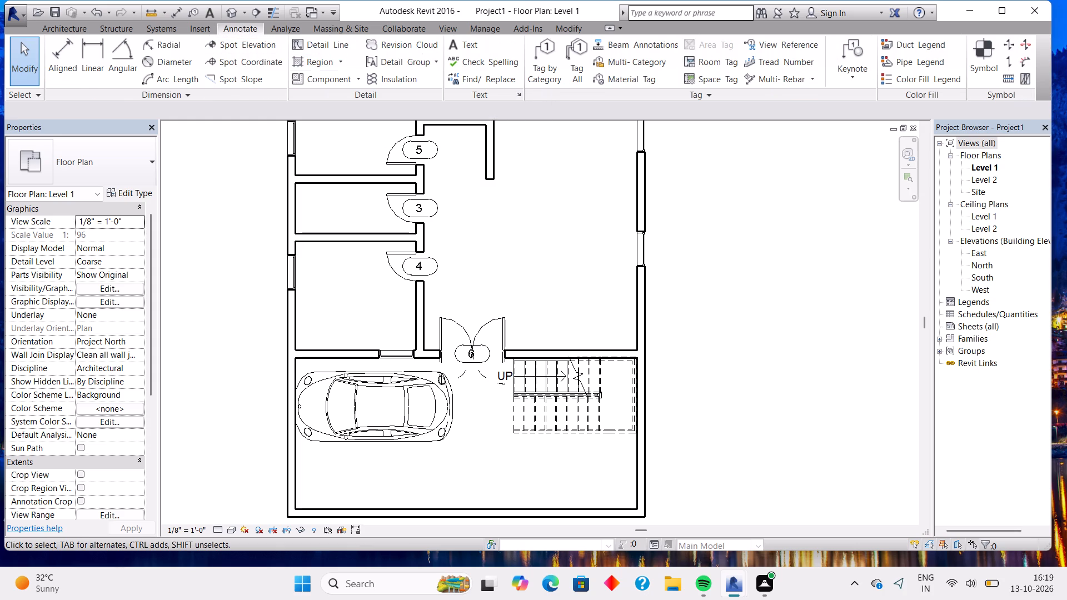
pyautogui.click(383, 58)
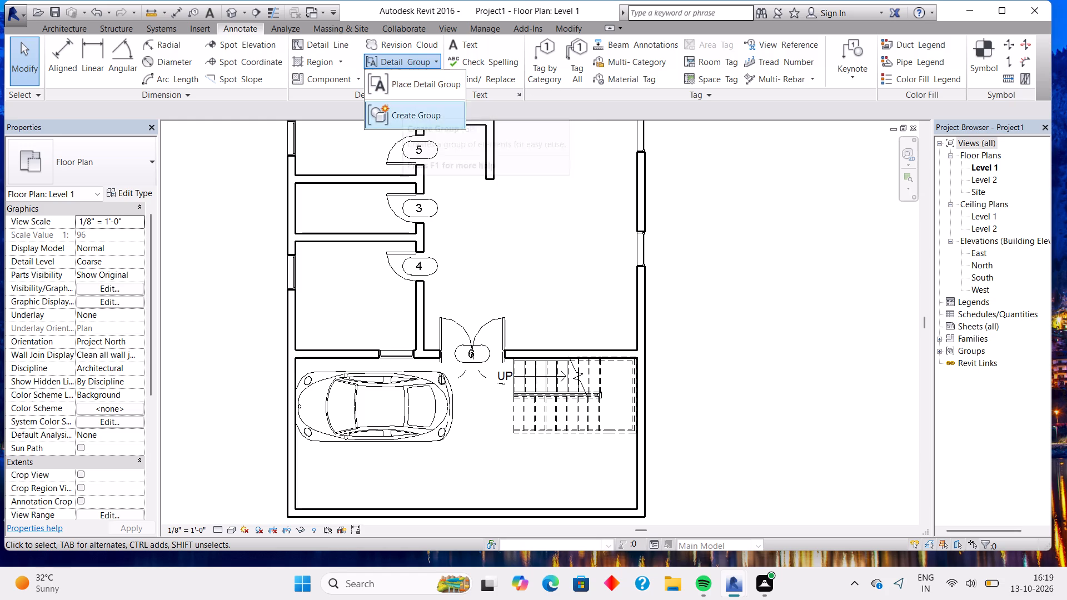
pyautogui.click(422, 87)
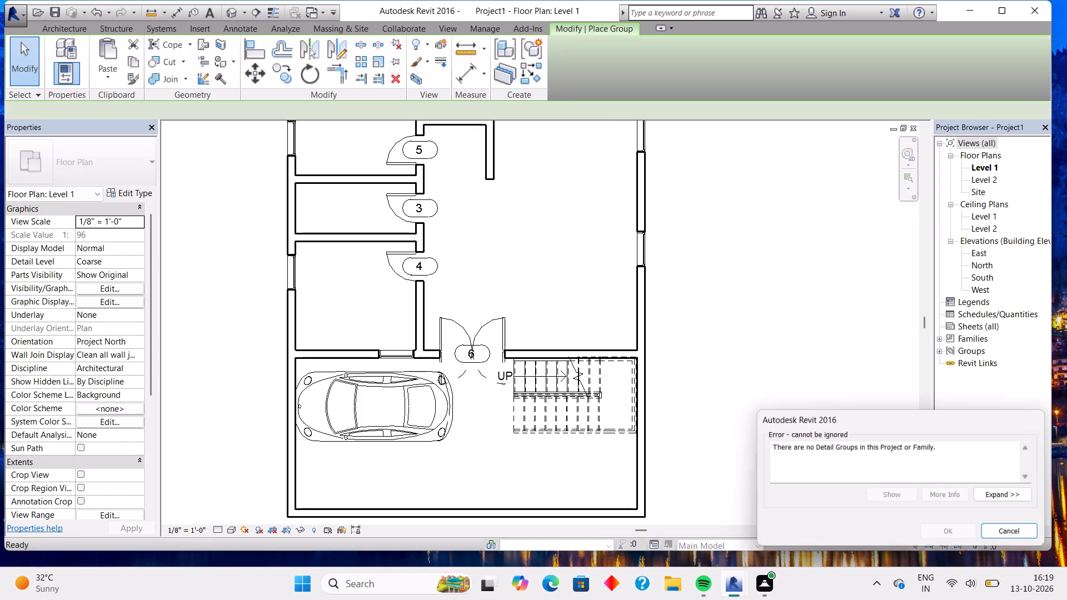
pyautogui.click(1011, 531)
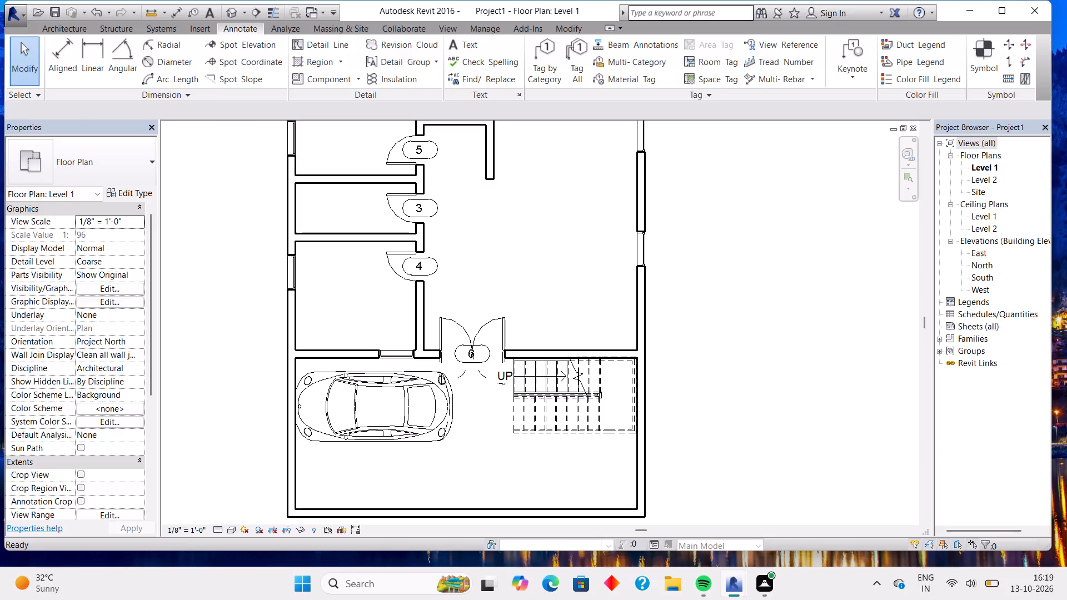
# Start a text note reading KIDS in the corner room served by door 5.
pyautogui.click(463, 46)
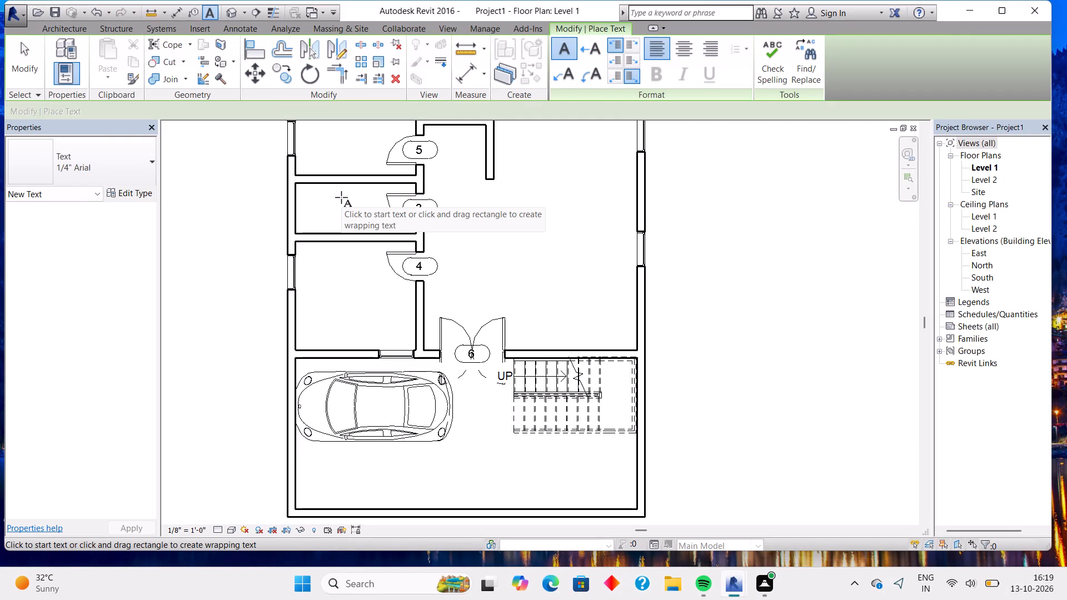
pyautogui.moveTo(340, 138); pyautogui.dragTo(372, 286, button='middle')
pyautogui.click(364, 262)
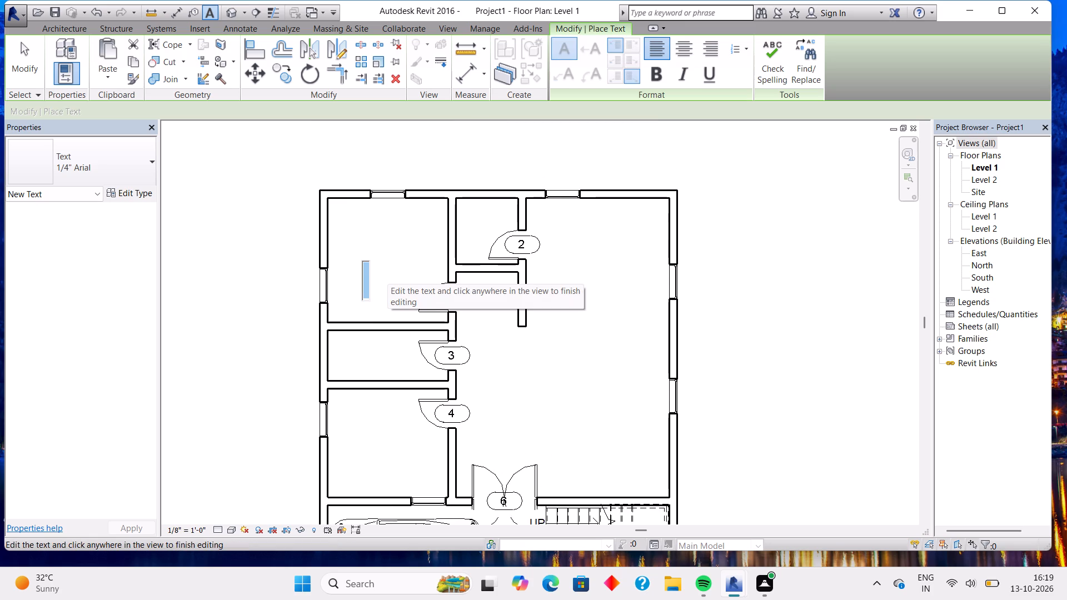
pyautogui.press('k')
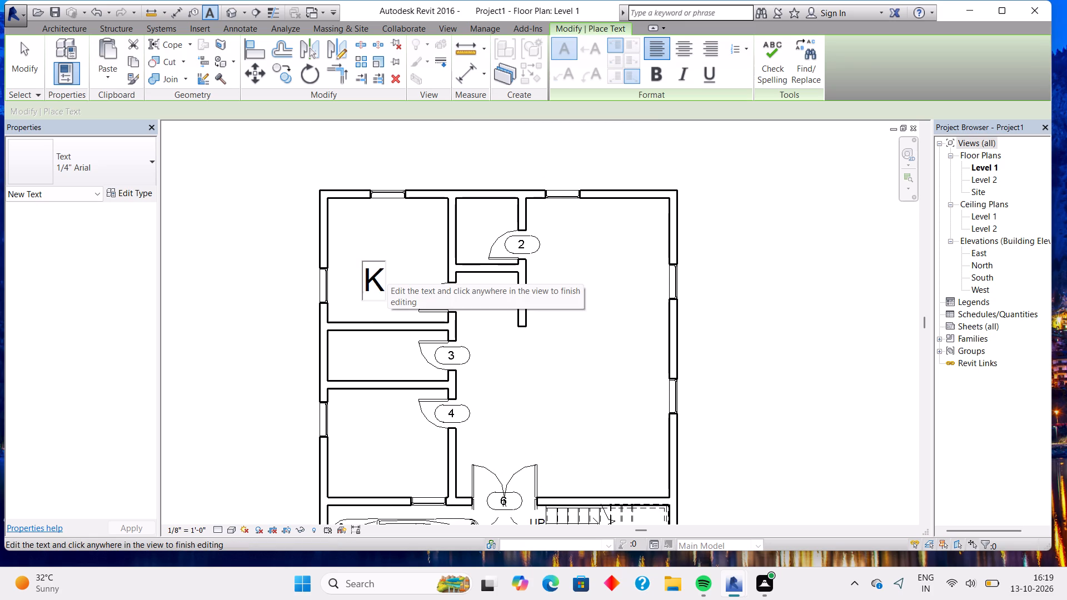
pyautogui.write('IDS')
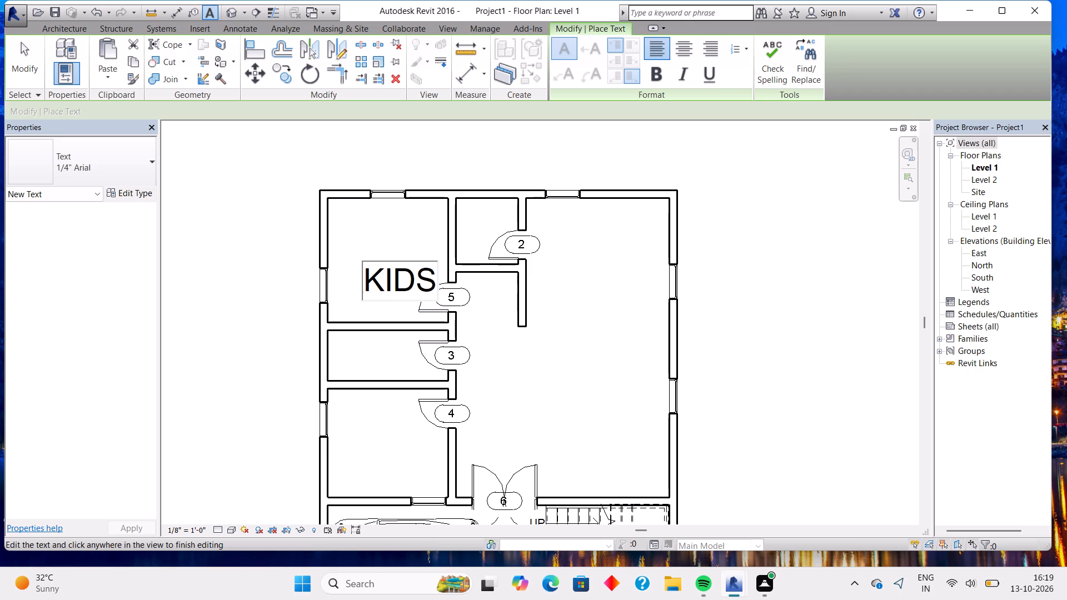
# Change the KIDS text note's type to Schedule Default.
pyautogui.click(121, 168)
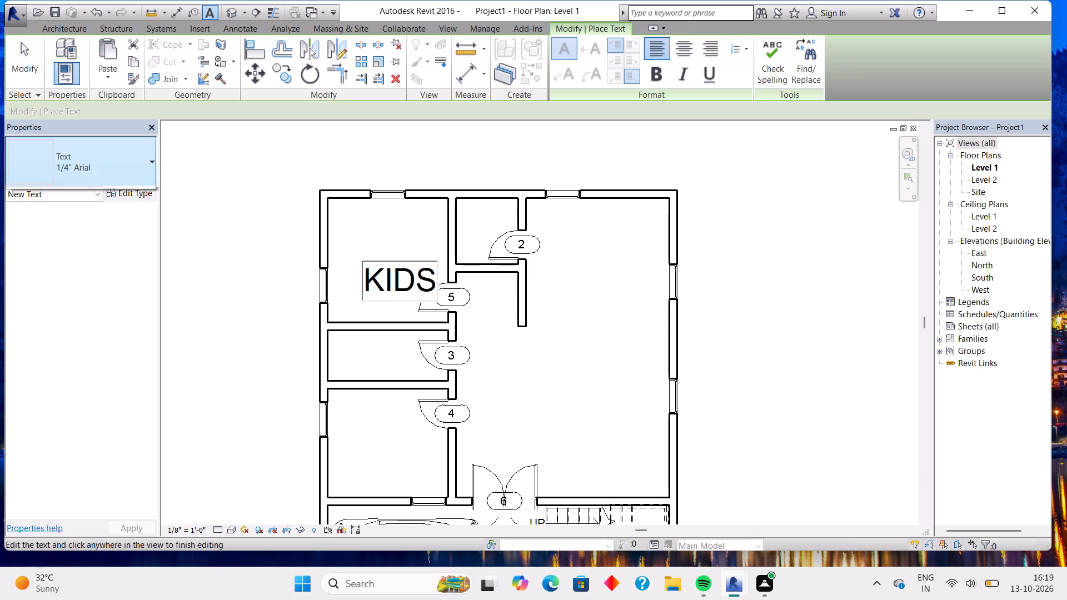
pyautogui.click(108, 232)
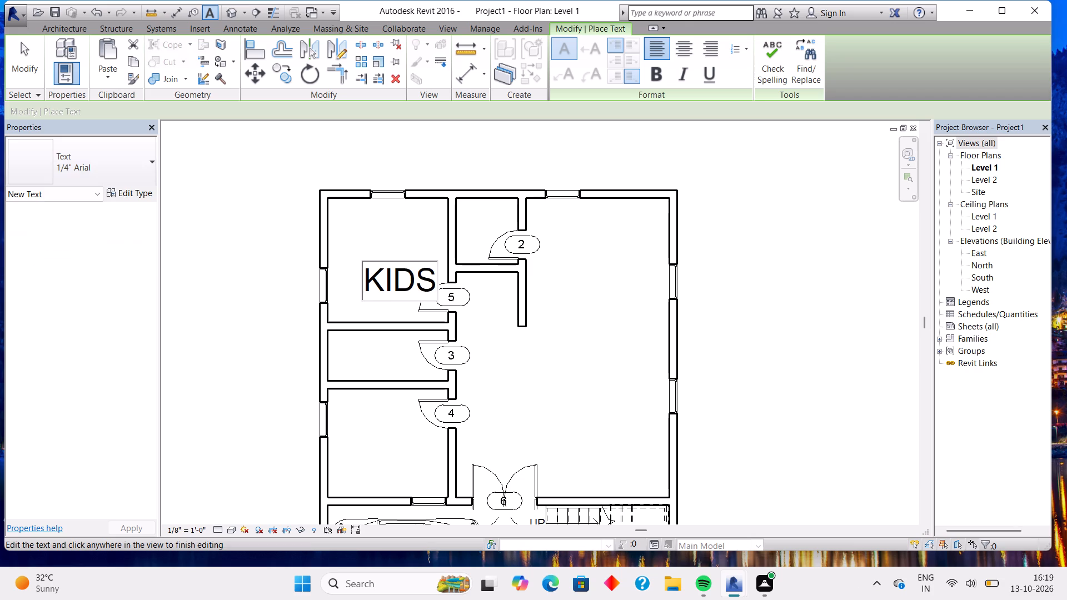
pyautogui.click(147, 160)
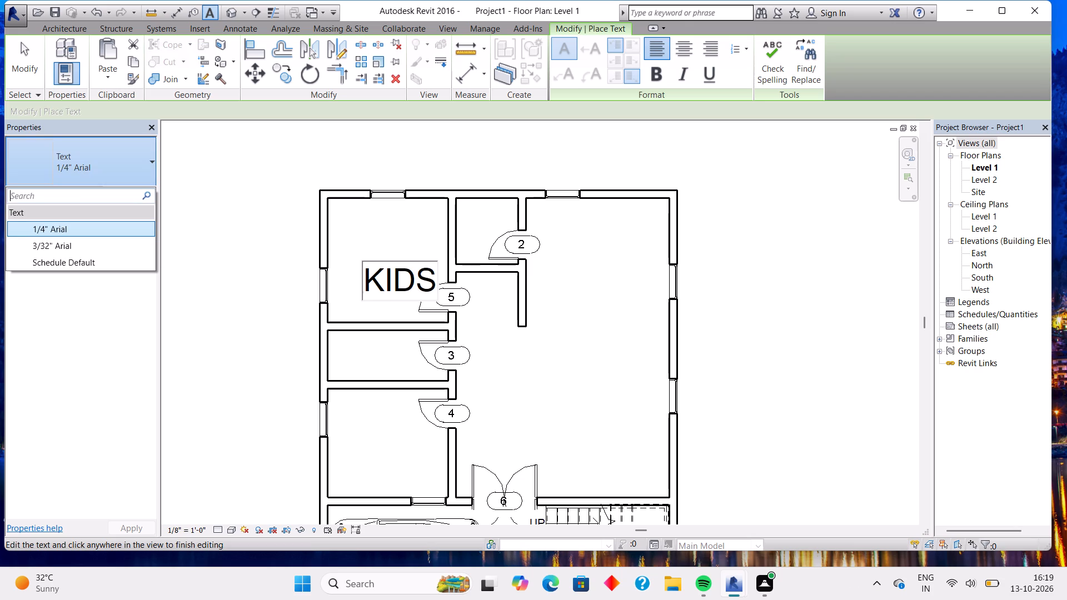
pyautogui.click(146, 197)
pyautogui.click(149, 197)
pyautogui.click(149, 192)
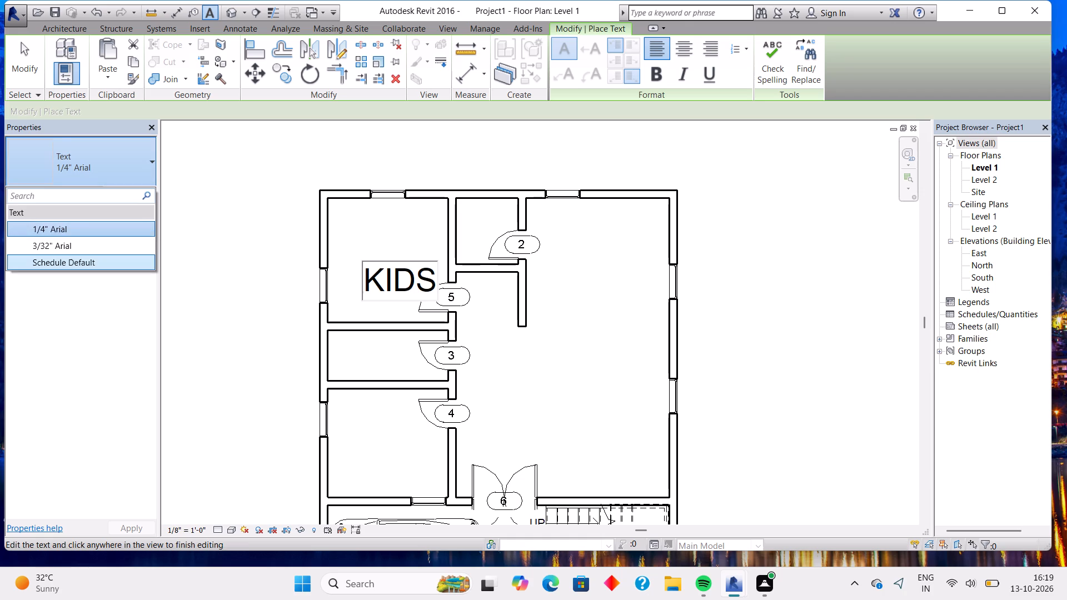
pyautogui.click(86, 258)
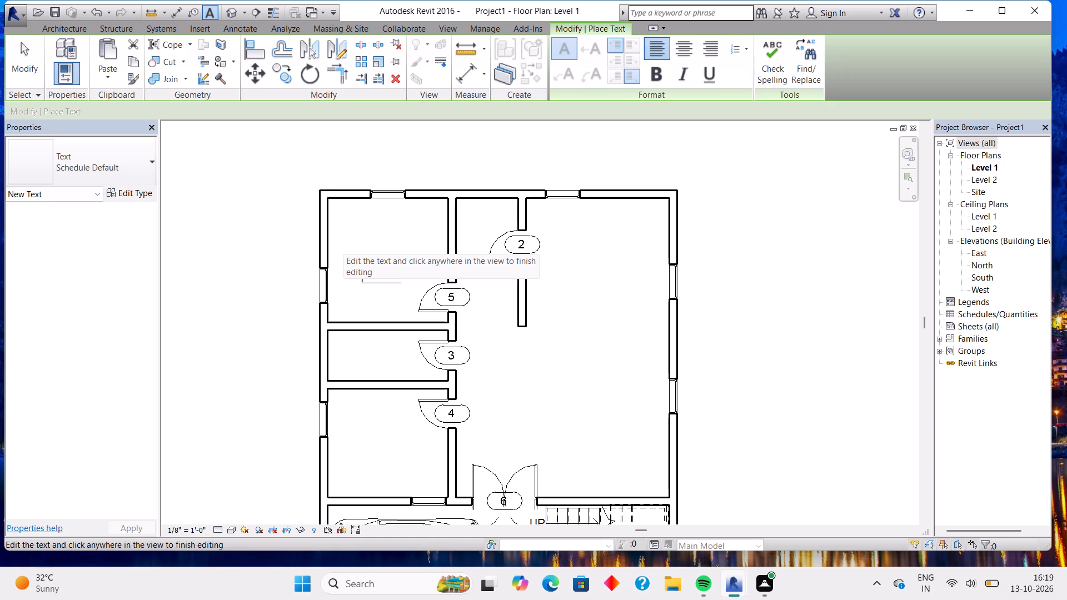
# Complete the room label as KID'S ROOM, with the word ROOM on a second line.
pyautogui.press('space')
pyautogui.write('R')
pyautogui.click(397, 269)
pyautogui.press('space')
pyautogui.write('ROOM')
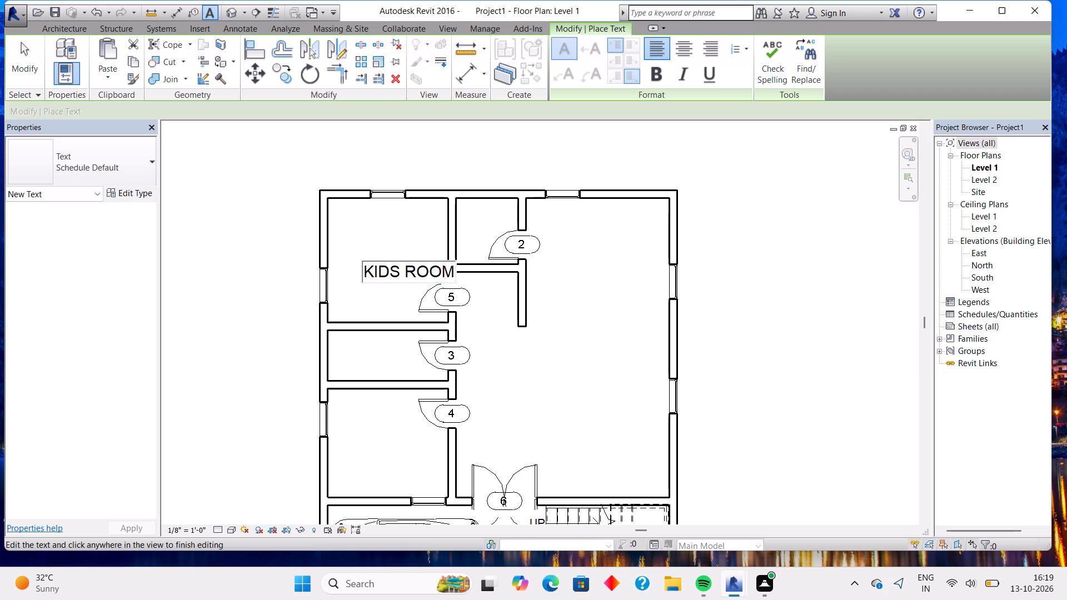
pyautogui.click(390, 270)
pyautogui.press("'")
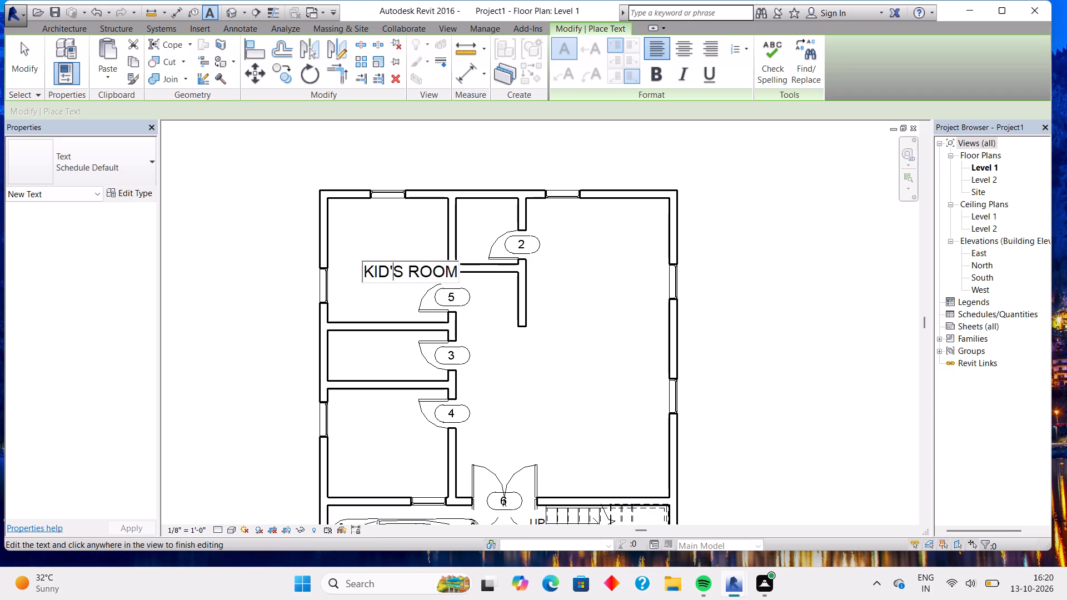
pyautogui.click(404, 270)
pyautogui.press('BackSpace')
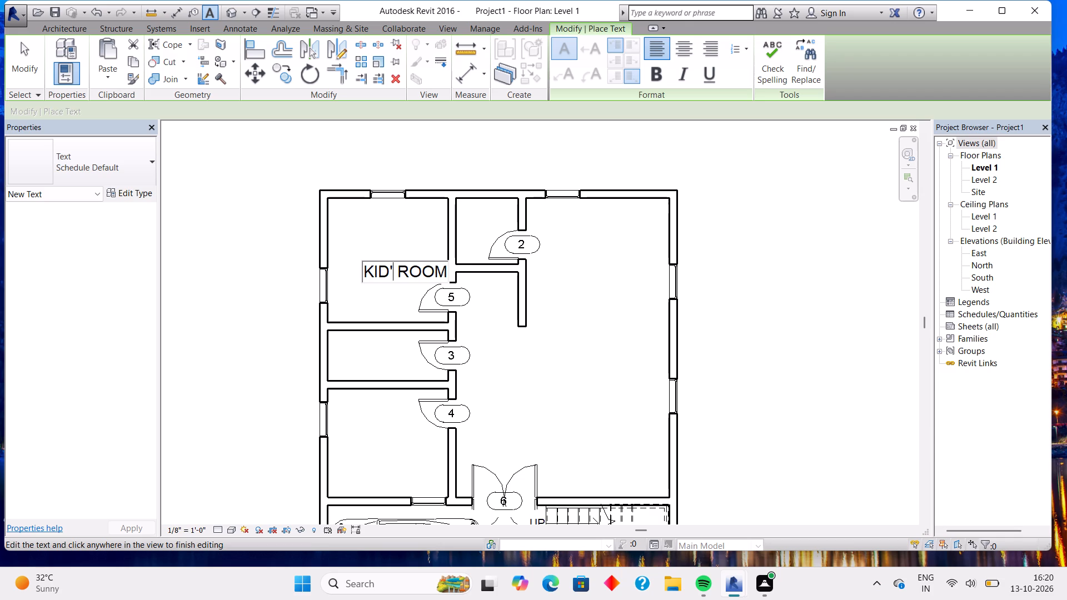
pyautogui.press('s')
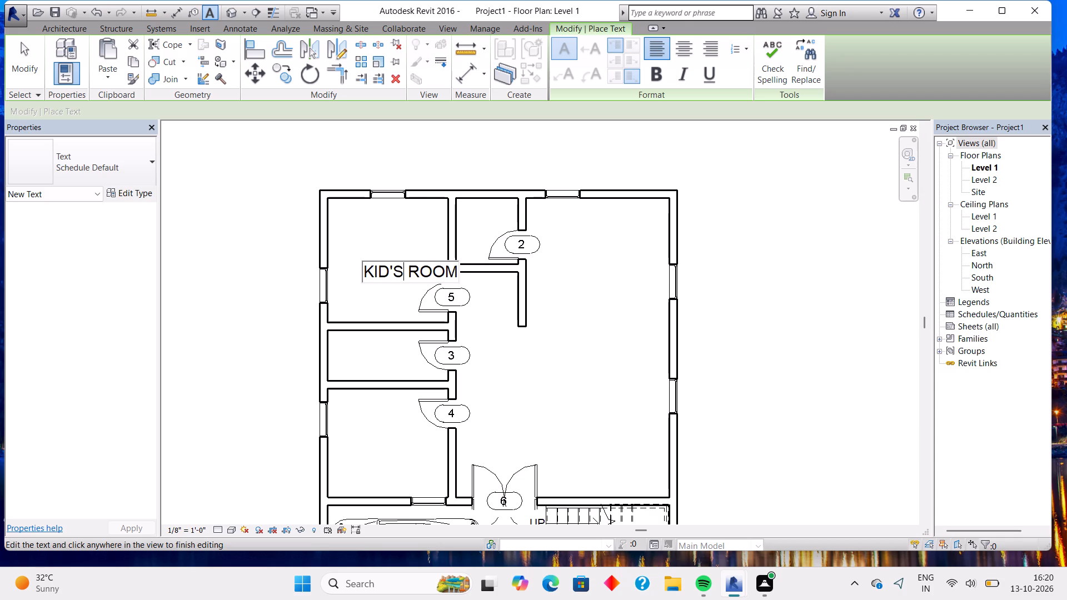
pyautogui.press('Return')
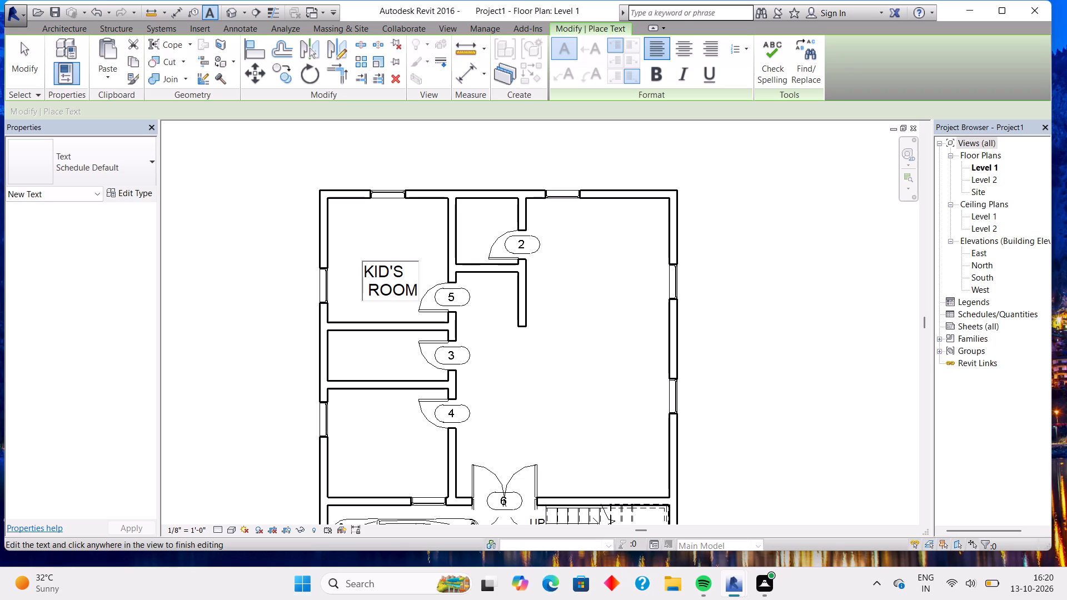
# Add the size 11'X11' as a third line of the KID'S ROOM label and finish the note.
pyautogui.click(418, 286)
pyautogui.press('Return')
pyautogui.write('11')
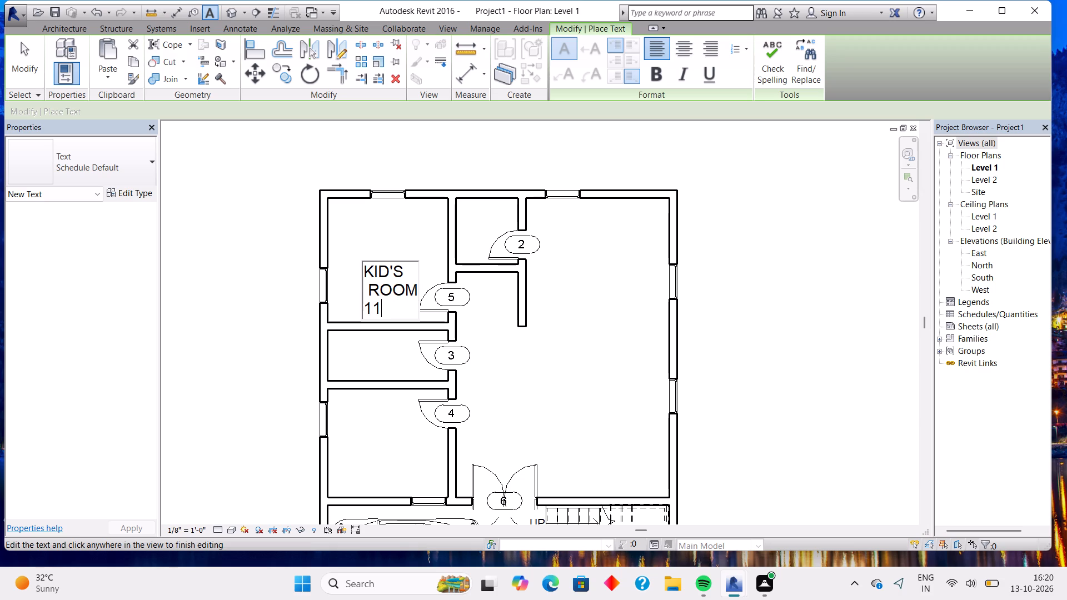
pyautogui.press('x')
pyautogui.write('11')
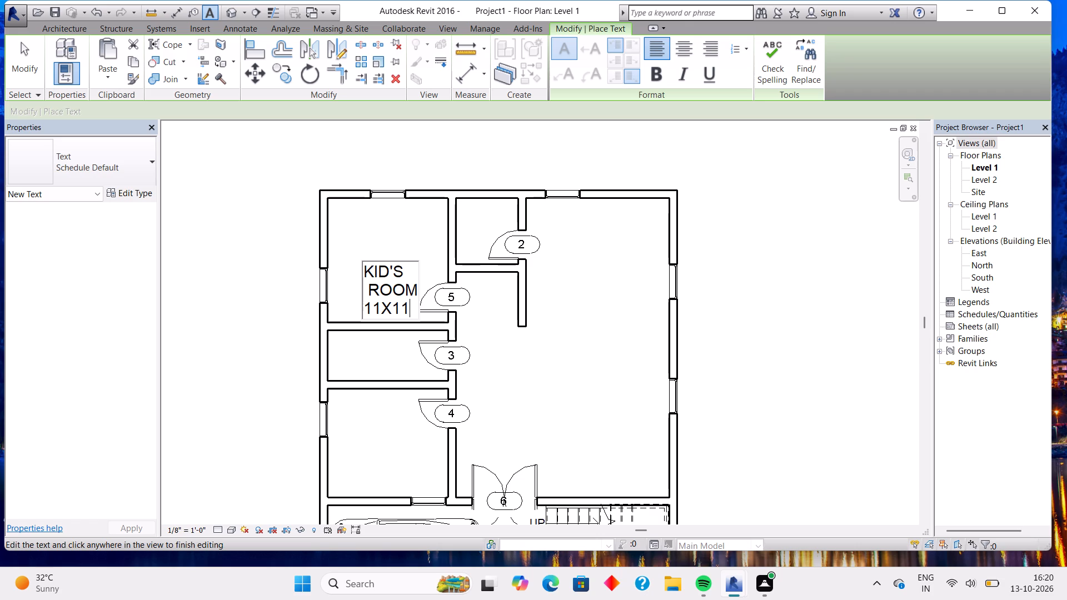
pyautogui.press('BackSpace')
pyautogui.press('BackSpace')
pyautogui.press('BackSpace')
pyautogui.press("'")
pyautogui.press('x')
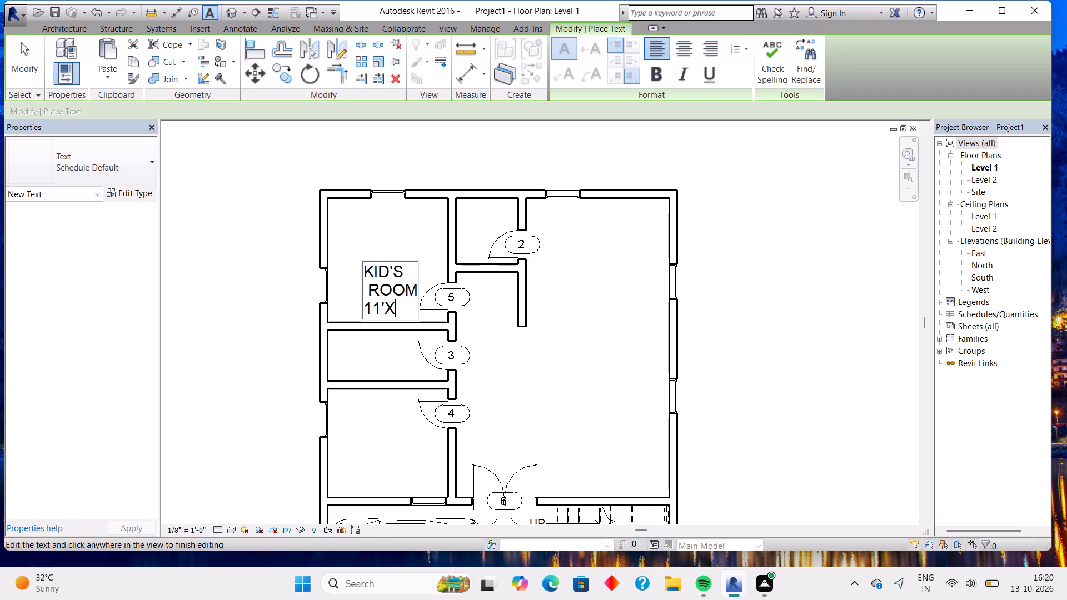
pyautogui.write('11')
pyautogui.press("'")
pyautogui.click(395, 351)
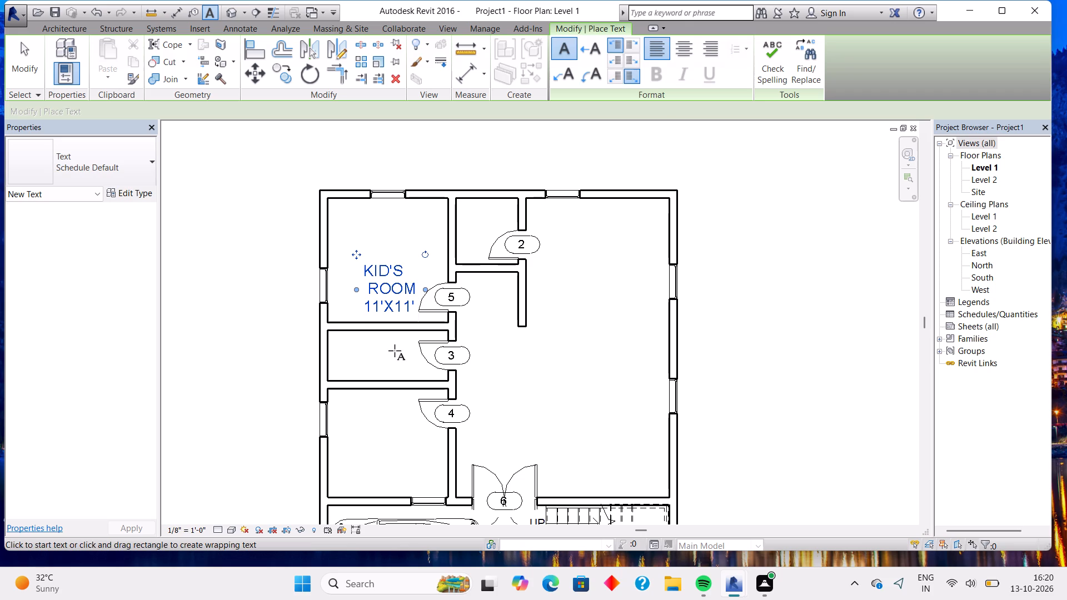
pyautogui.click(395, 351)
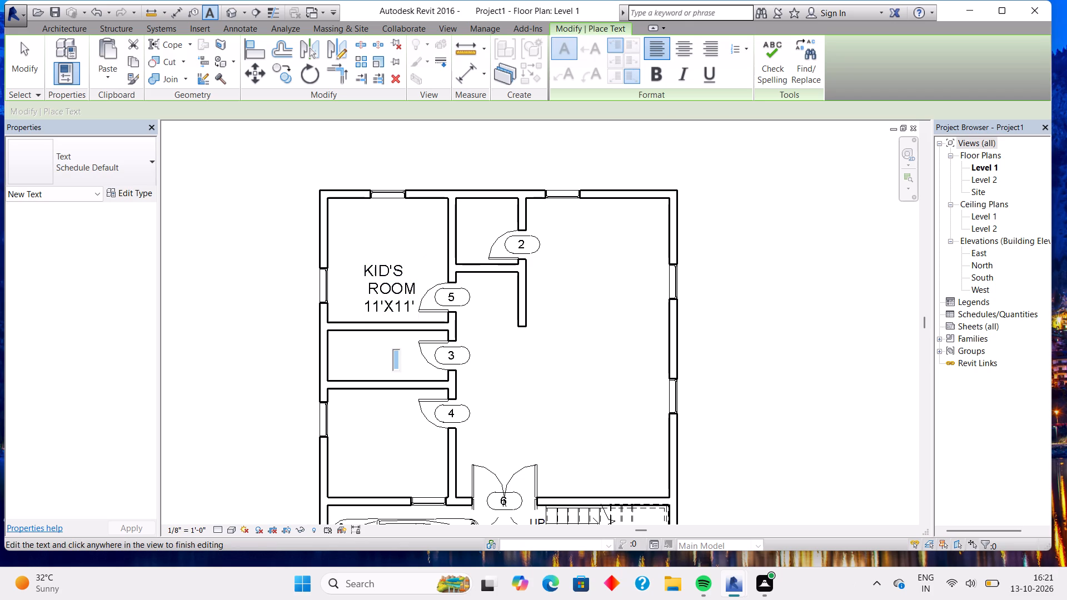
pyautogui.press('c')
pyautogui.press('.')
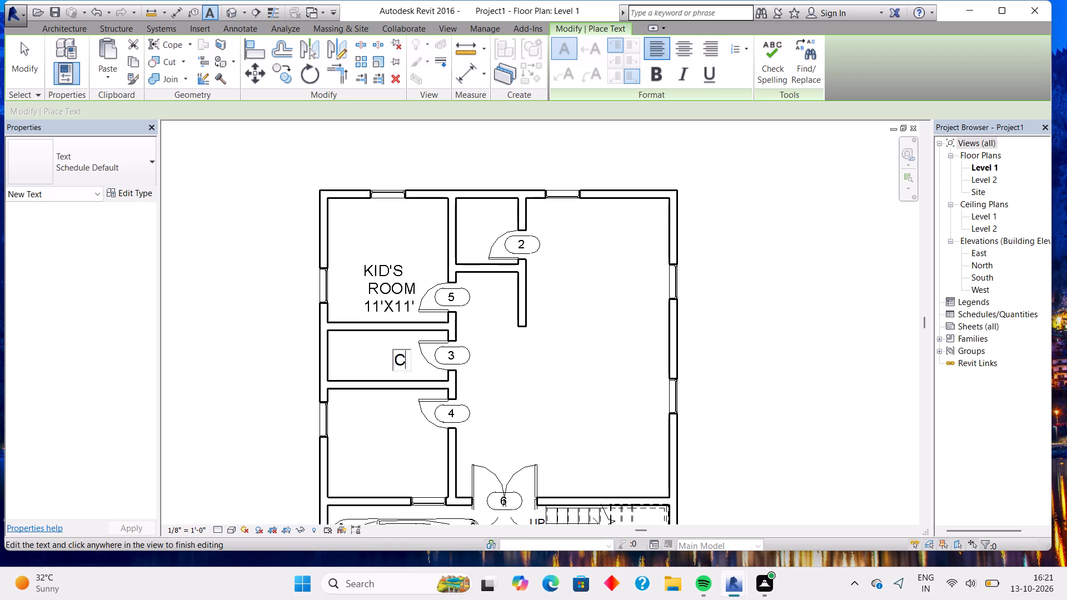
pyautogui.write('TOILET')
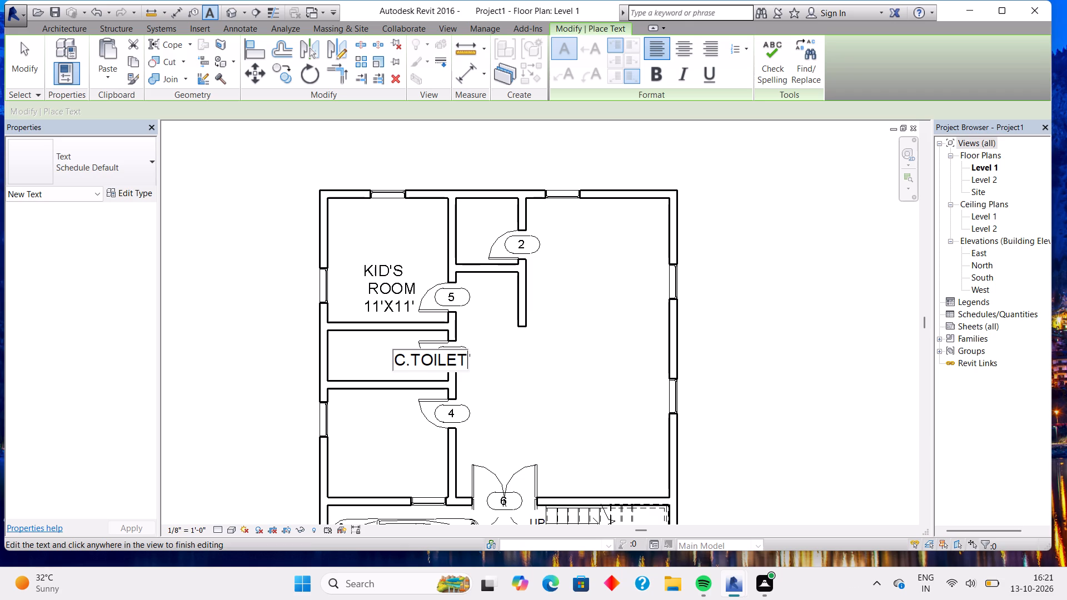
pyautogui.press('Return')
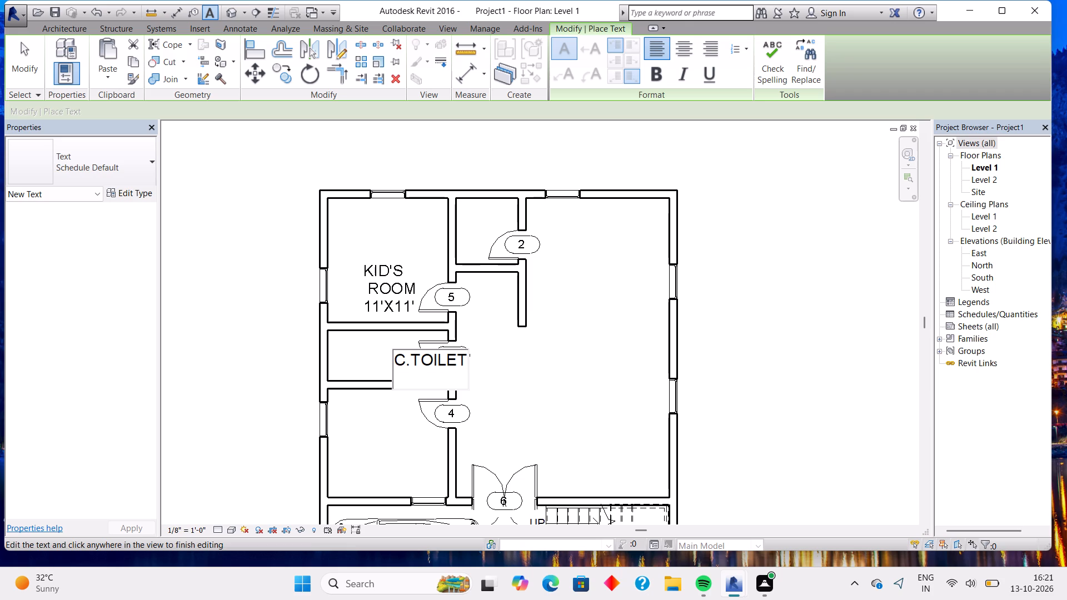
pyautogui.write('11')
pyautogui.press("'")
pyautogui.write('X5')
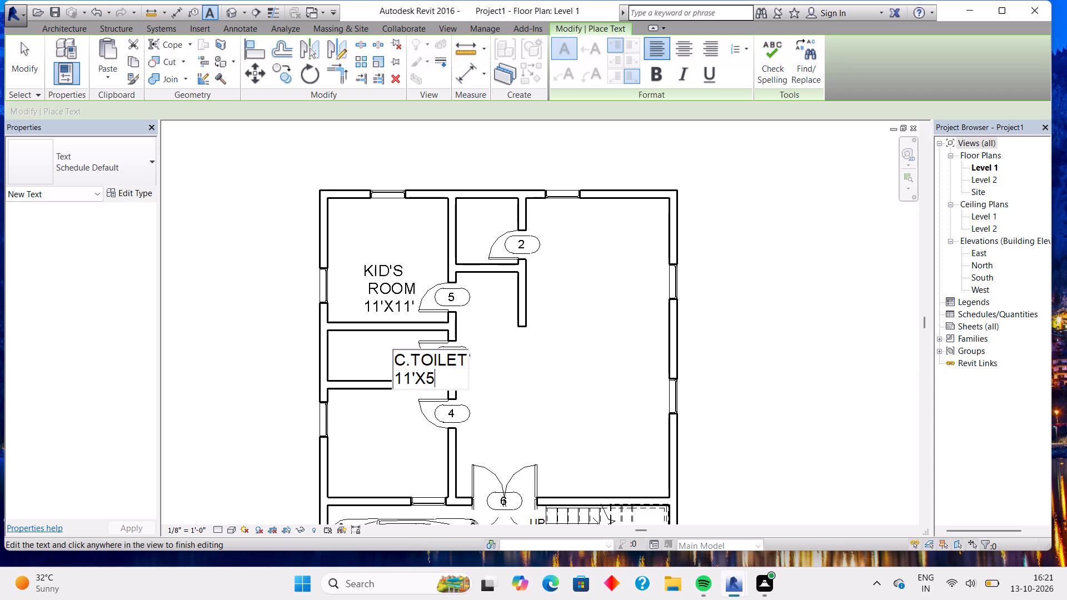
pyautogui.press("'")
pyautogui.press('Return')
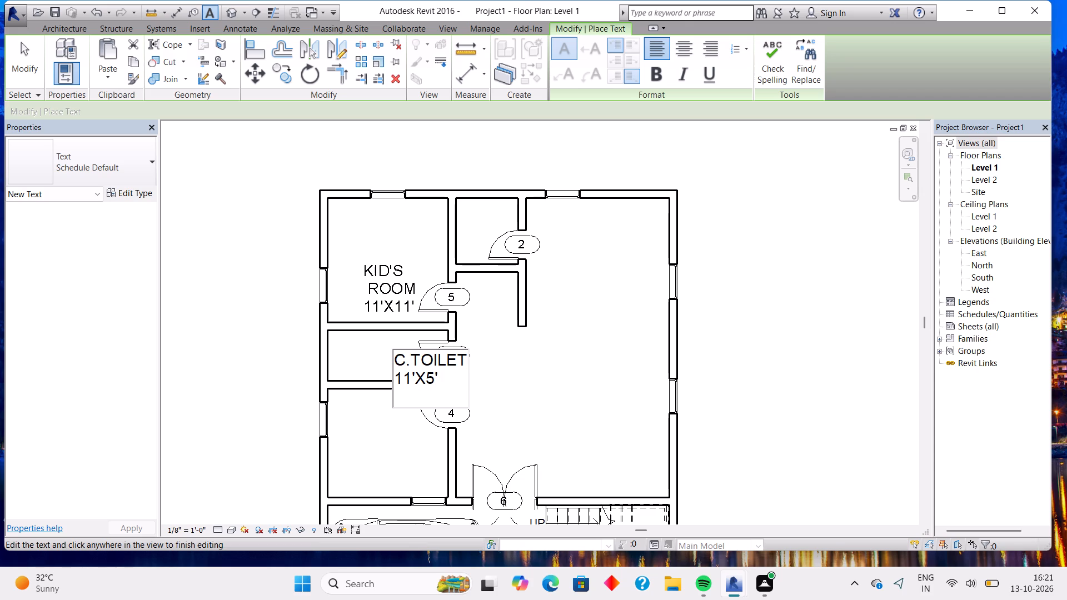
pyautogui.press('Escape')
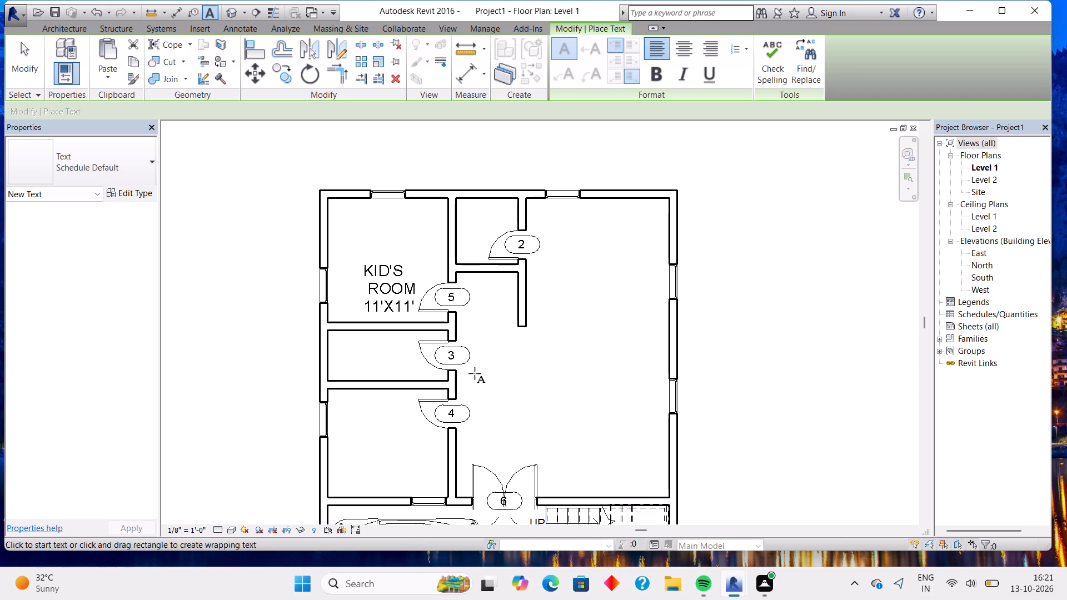
# Place a text note in the room served by door 3 reading C.TOILET, with 11'X5' on a second line.
pyautogui.click(365, 353)
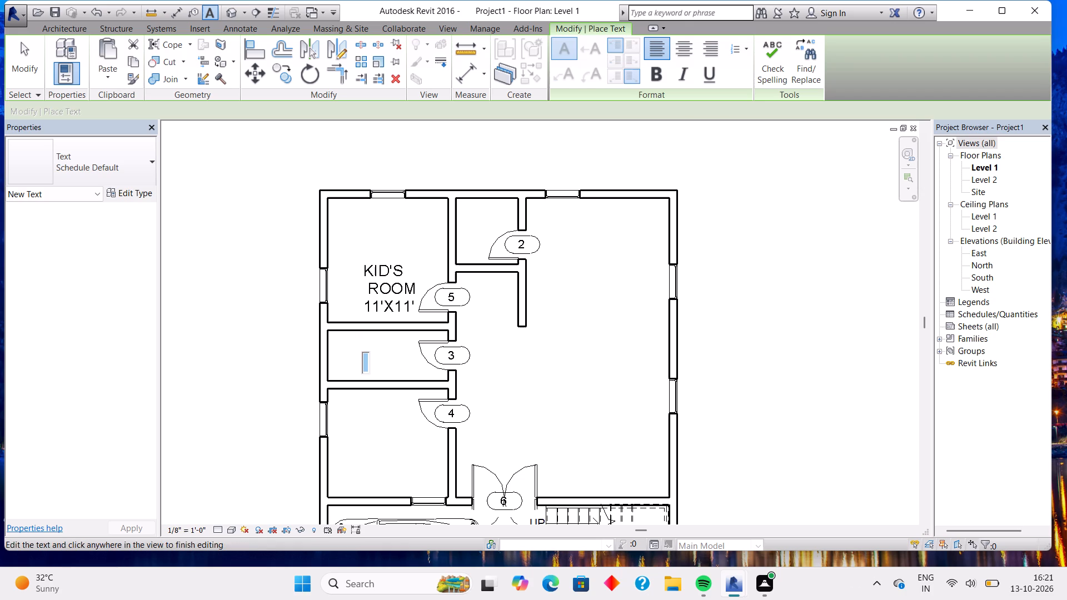
pyautogui.press('c')
pyautogui.write('.TOILET')
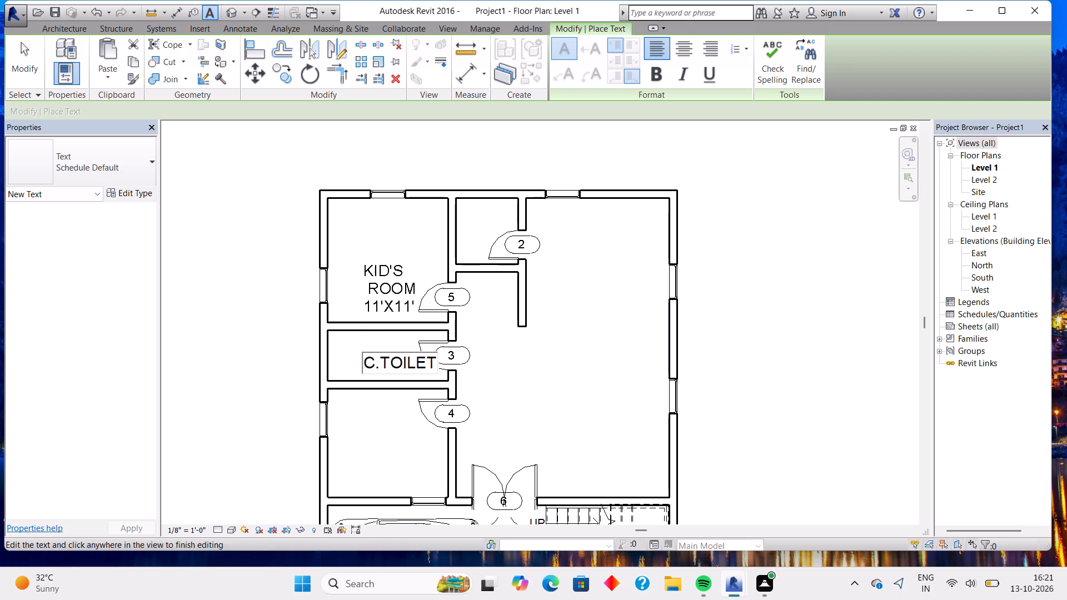
pyautogui.press('Return')
pyautogui.write("11'")
pyautogui.press('x')
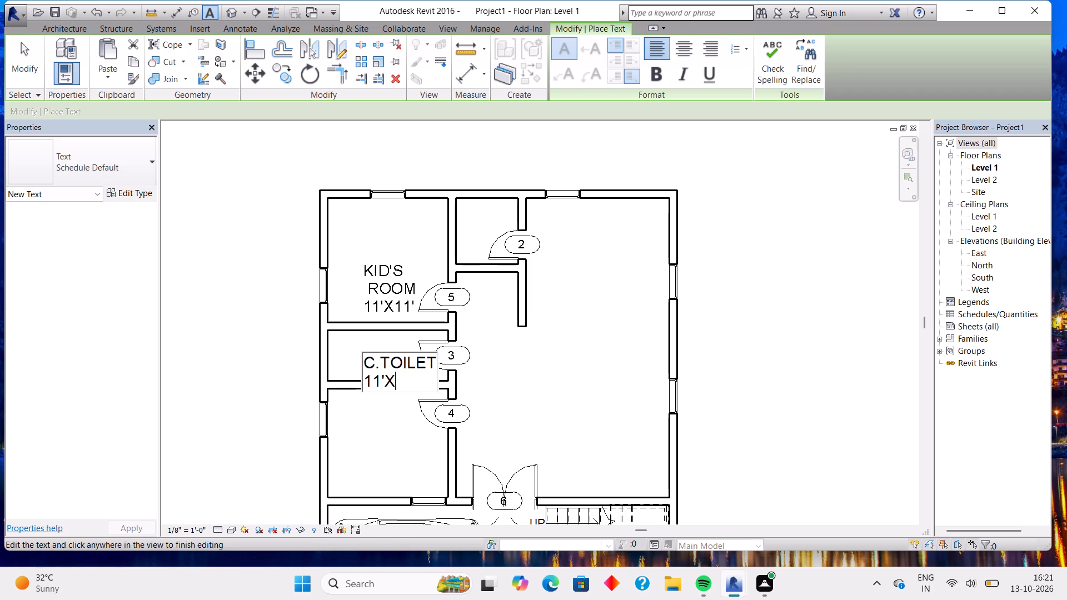
pyautogui.press('5')
pyautogui.press('BackSpace')
pyautogui.press('BackSpace')
pyautogui.press('BackSpace')
pyautogui.press('BackSpace')
pyautogui.press('1')
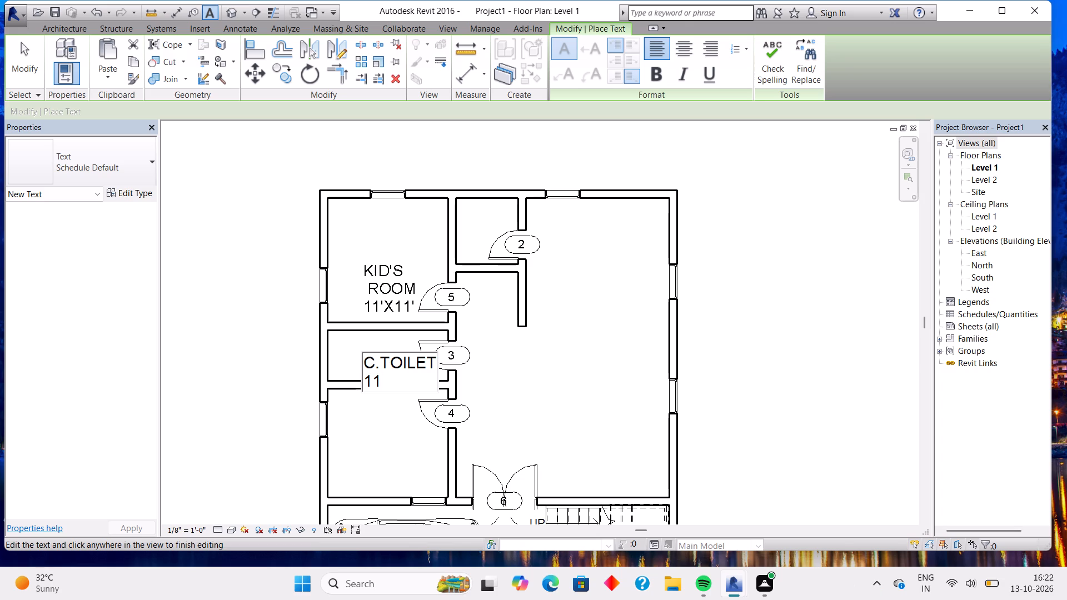
pyautogui.press("'")
pyautogui.press('x')
pyautogui.press('5')
pyautogui.press("'")
pyautogui.click(427, 379)
pyautogui.click(486, 378)
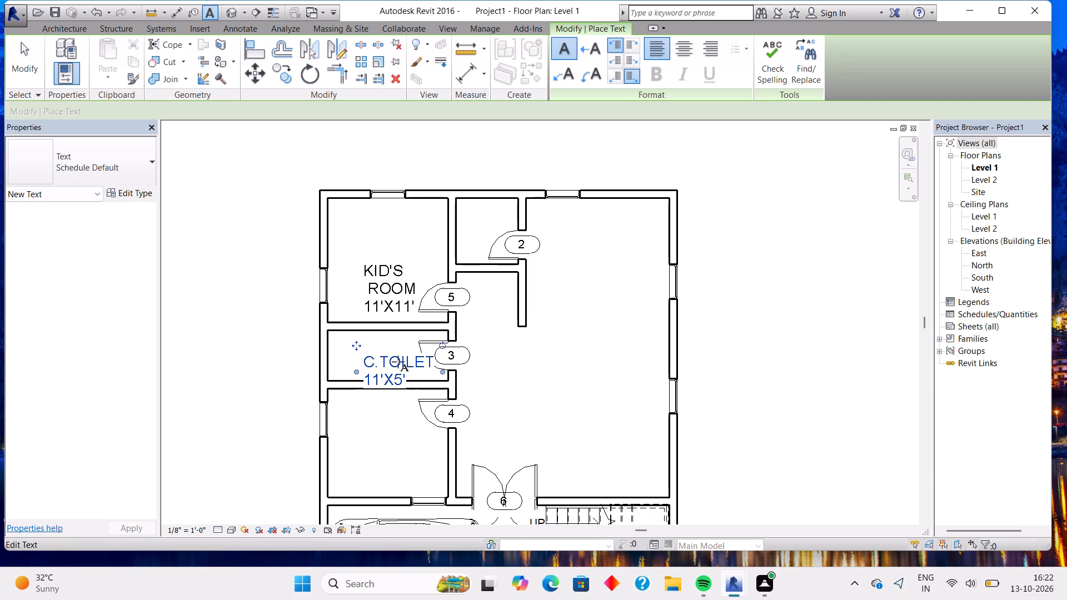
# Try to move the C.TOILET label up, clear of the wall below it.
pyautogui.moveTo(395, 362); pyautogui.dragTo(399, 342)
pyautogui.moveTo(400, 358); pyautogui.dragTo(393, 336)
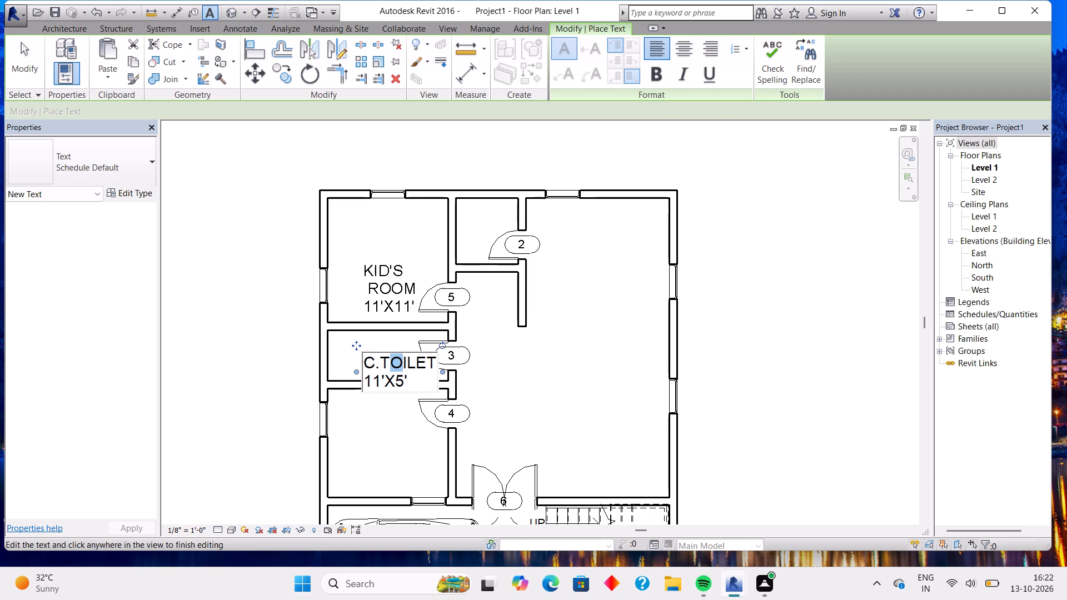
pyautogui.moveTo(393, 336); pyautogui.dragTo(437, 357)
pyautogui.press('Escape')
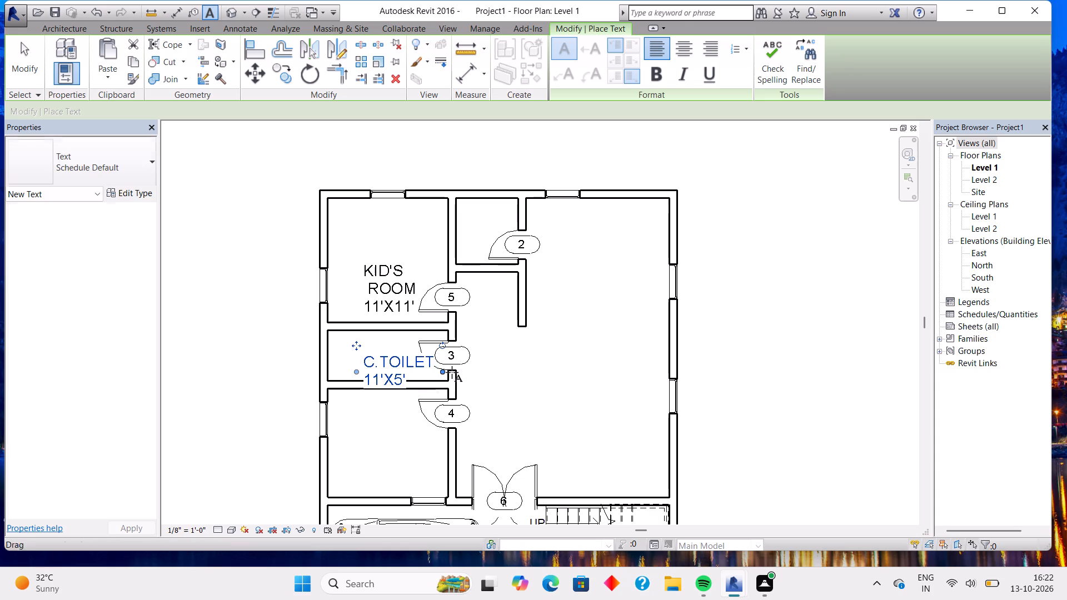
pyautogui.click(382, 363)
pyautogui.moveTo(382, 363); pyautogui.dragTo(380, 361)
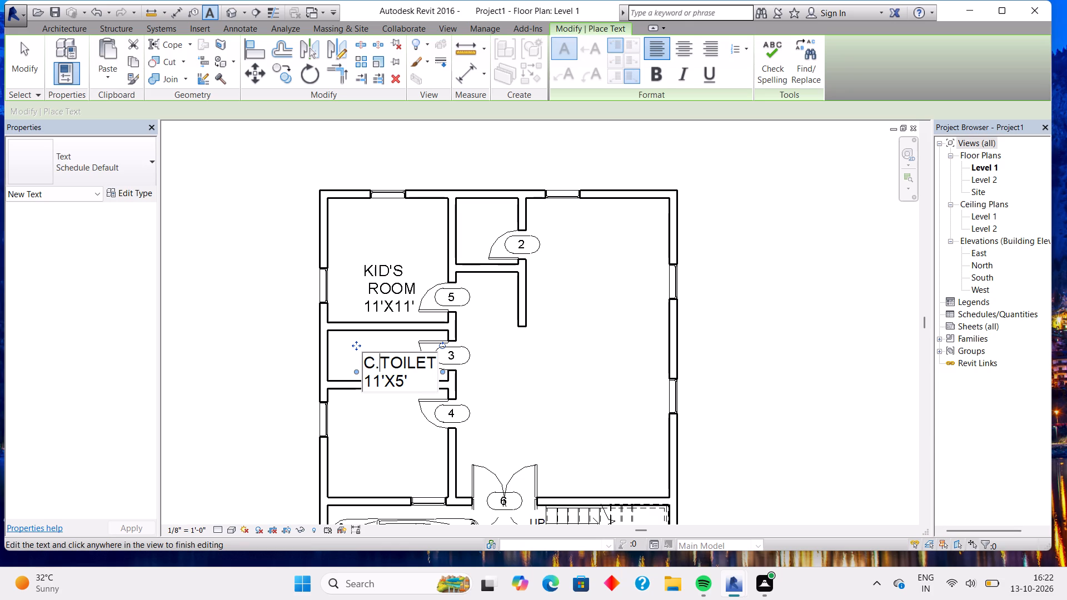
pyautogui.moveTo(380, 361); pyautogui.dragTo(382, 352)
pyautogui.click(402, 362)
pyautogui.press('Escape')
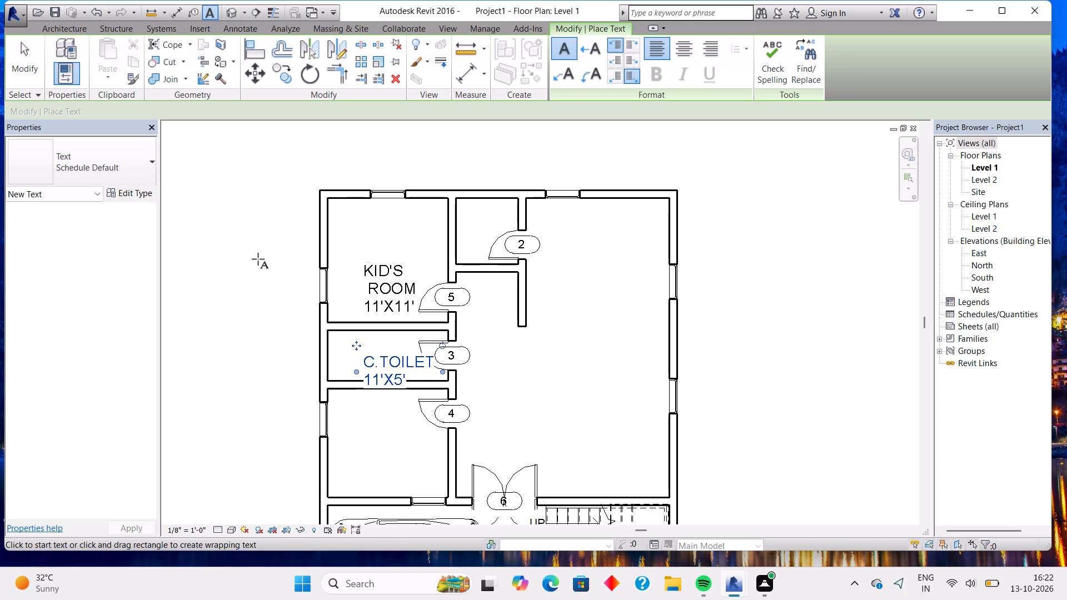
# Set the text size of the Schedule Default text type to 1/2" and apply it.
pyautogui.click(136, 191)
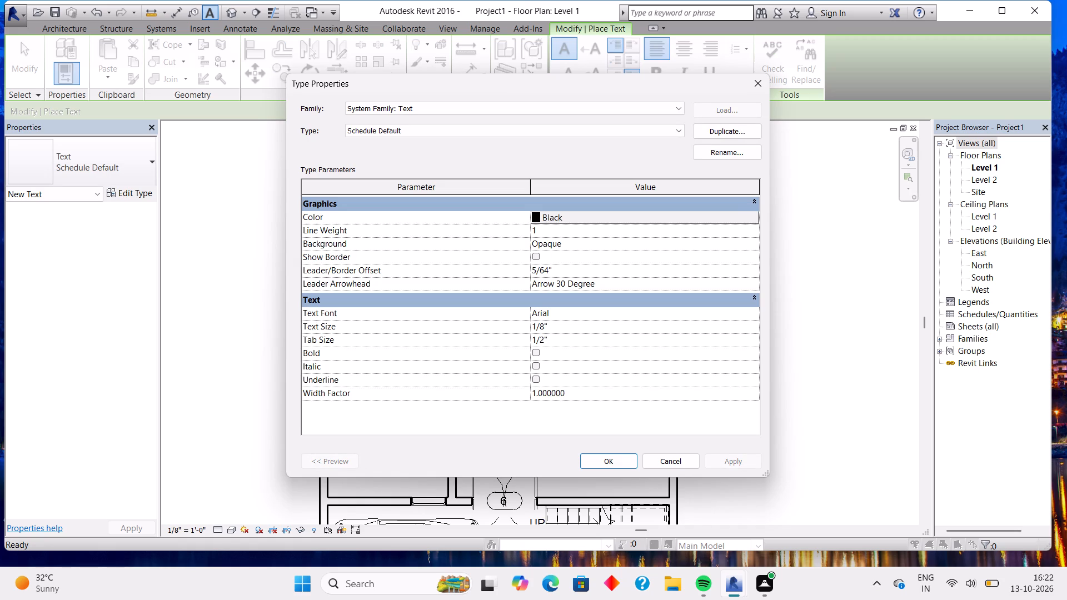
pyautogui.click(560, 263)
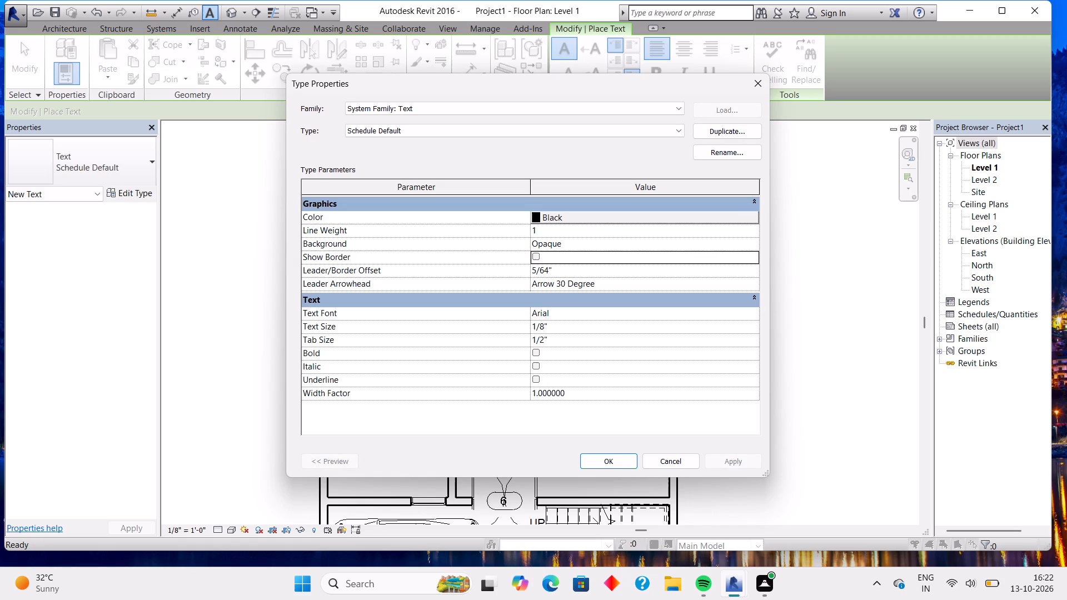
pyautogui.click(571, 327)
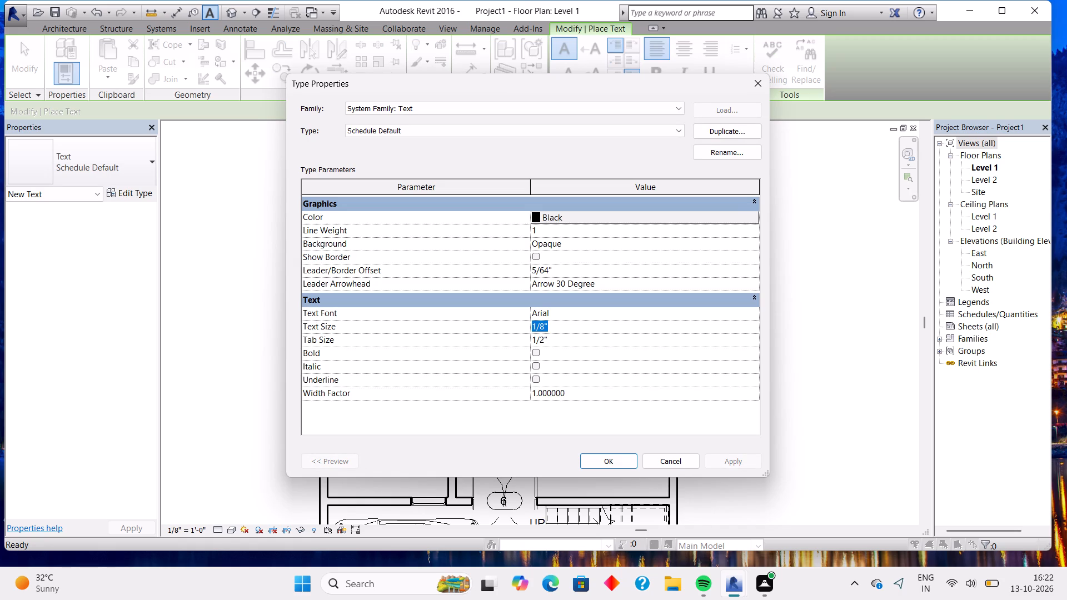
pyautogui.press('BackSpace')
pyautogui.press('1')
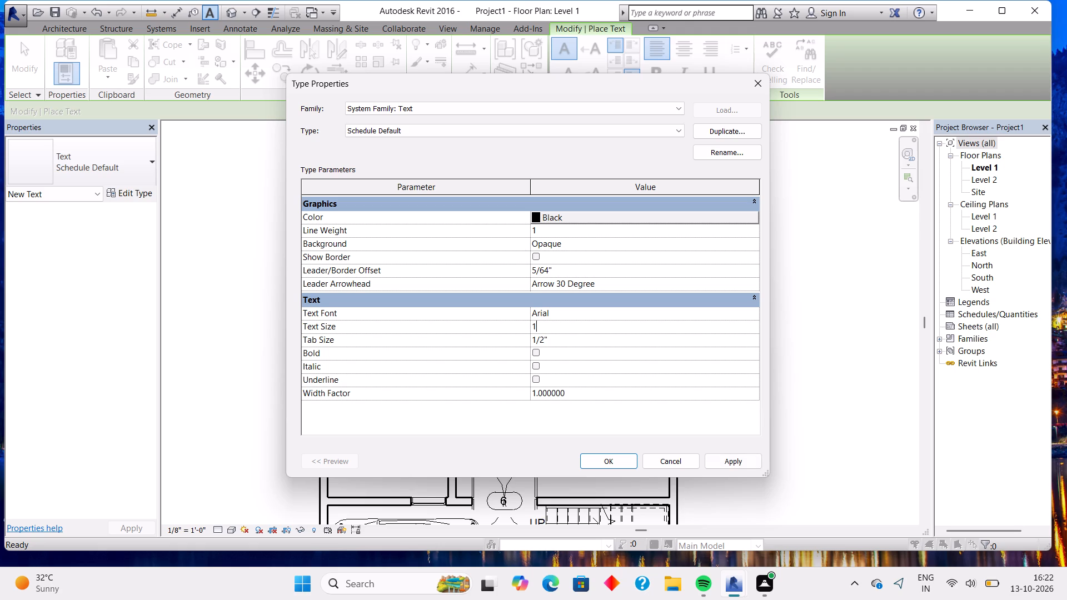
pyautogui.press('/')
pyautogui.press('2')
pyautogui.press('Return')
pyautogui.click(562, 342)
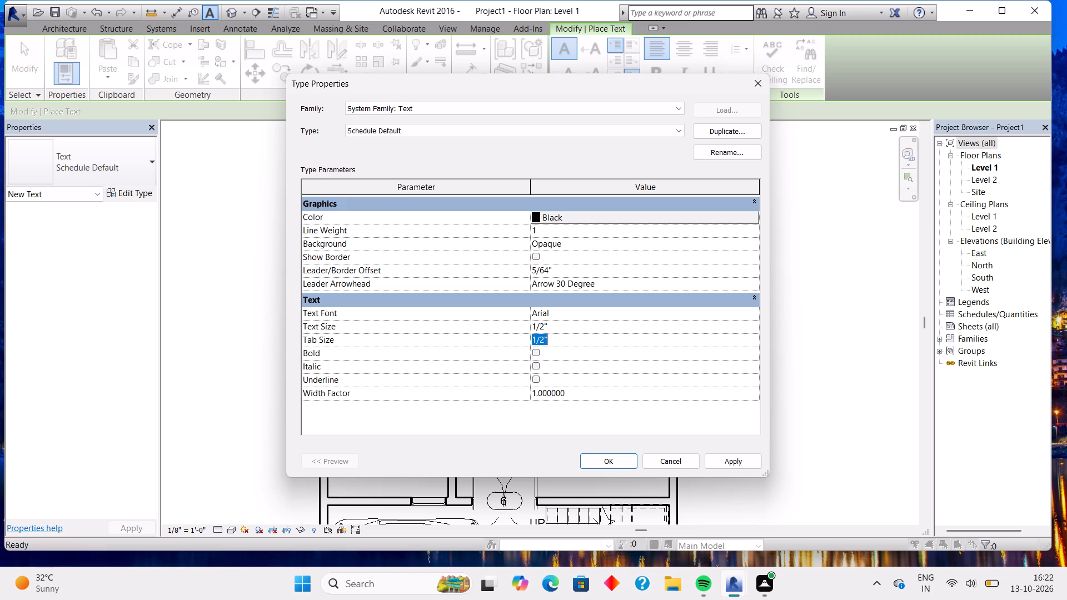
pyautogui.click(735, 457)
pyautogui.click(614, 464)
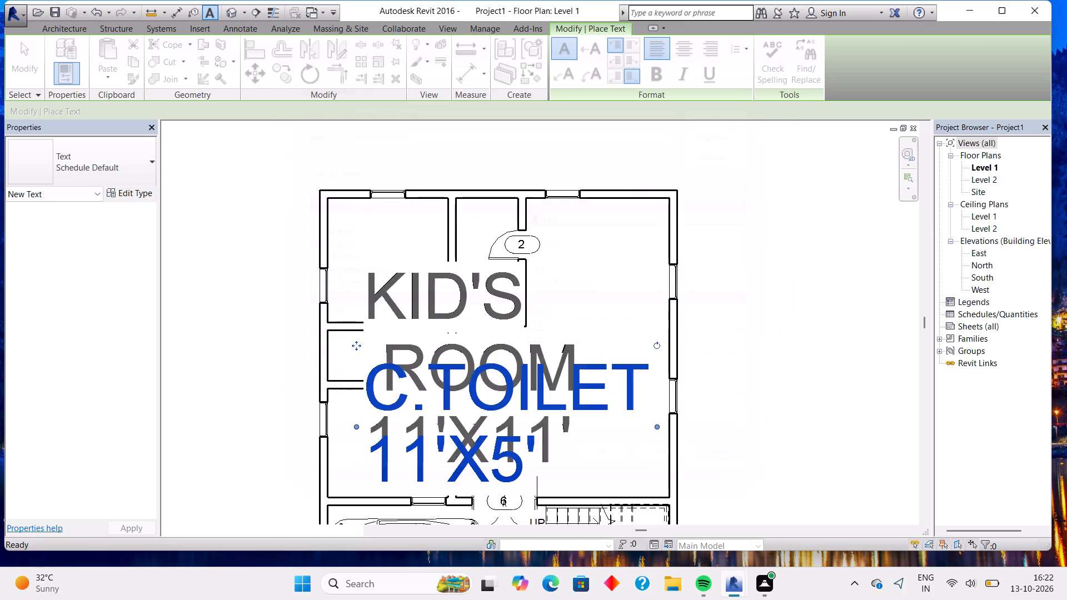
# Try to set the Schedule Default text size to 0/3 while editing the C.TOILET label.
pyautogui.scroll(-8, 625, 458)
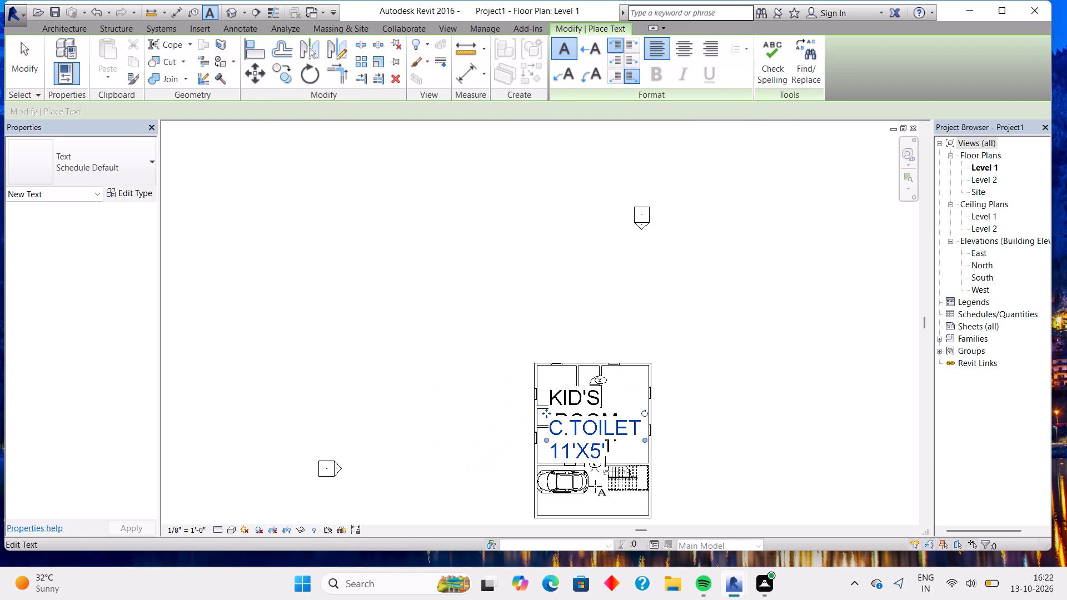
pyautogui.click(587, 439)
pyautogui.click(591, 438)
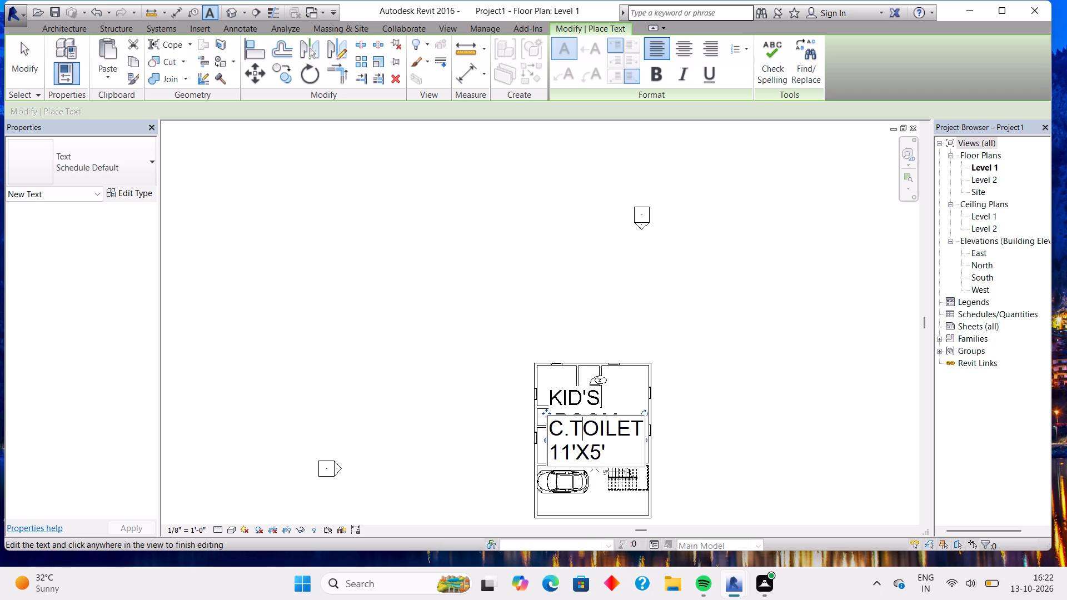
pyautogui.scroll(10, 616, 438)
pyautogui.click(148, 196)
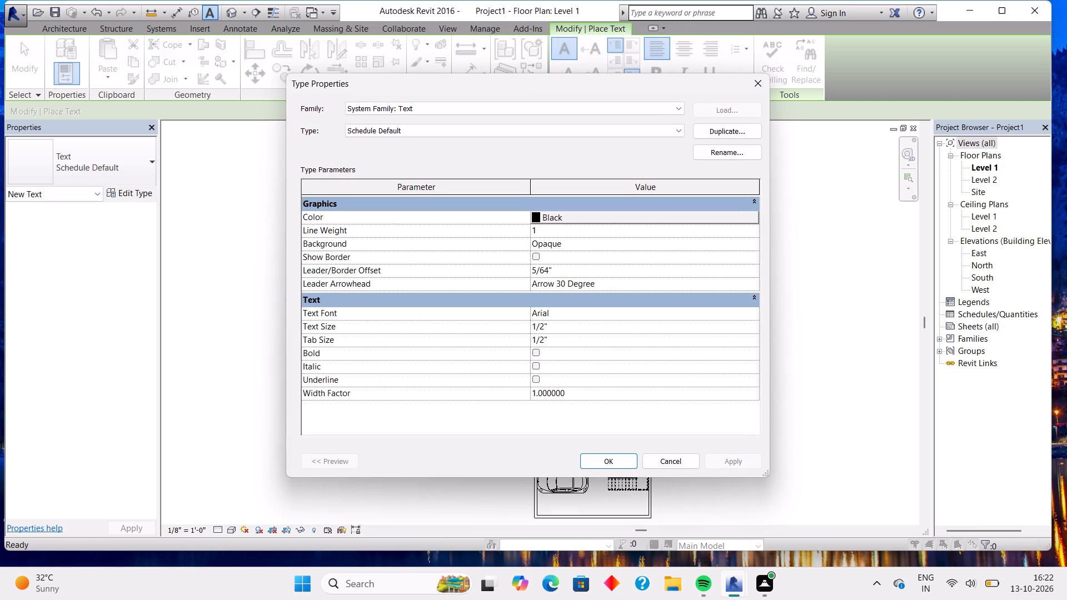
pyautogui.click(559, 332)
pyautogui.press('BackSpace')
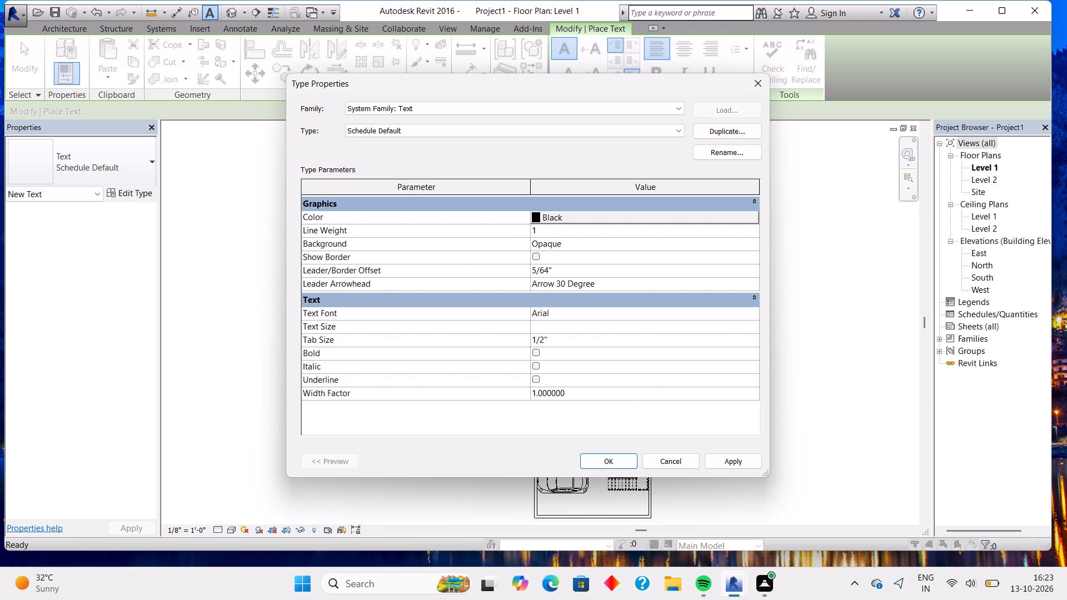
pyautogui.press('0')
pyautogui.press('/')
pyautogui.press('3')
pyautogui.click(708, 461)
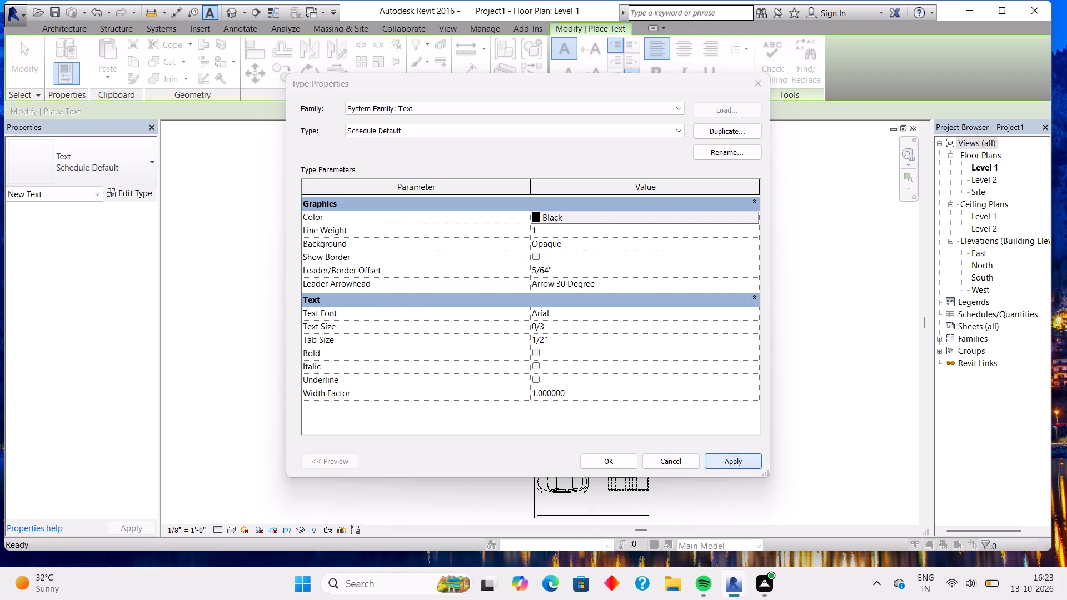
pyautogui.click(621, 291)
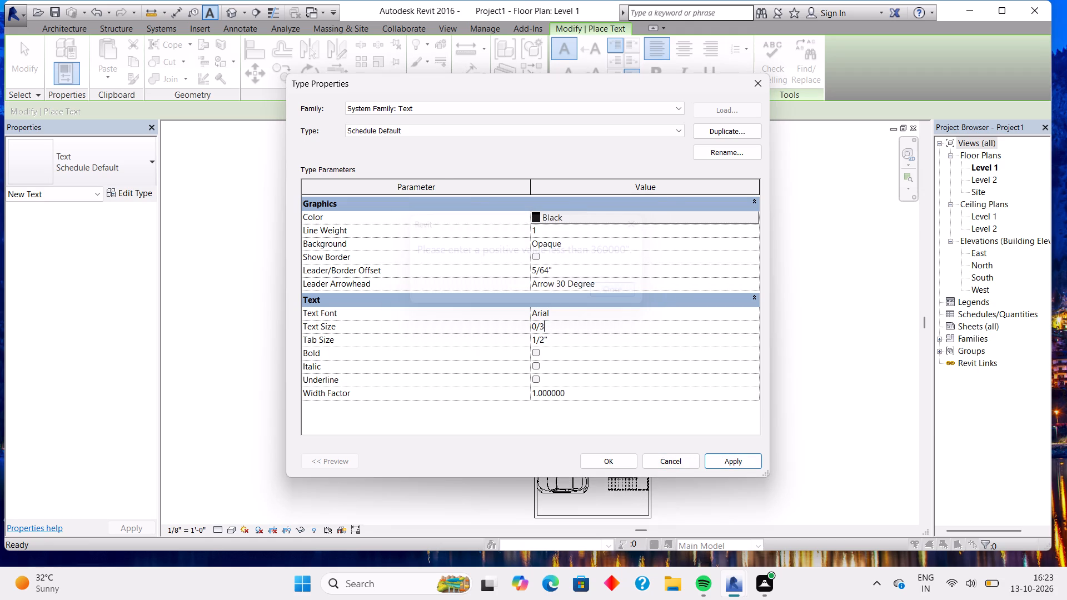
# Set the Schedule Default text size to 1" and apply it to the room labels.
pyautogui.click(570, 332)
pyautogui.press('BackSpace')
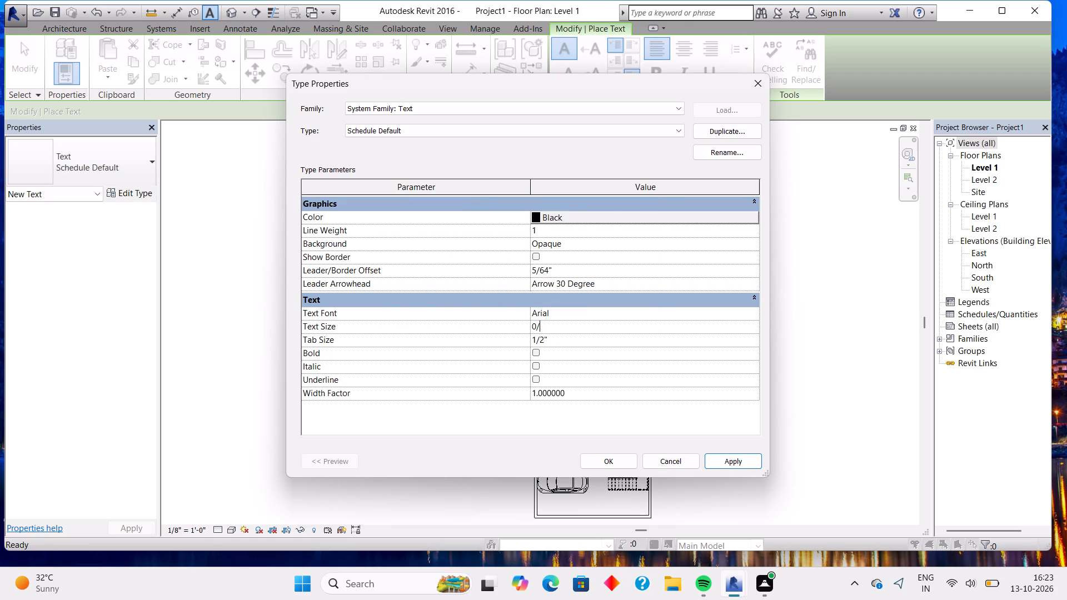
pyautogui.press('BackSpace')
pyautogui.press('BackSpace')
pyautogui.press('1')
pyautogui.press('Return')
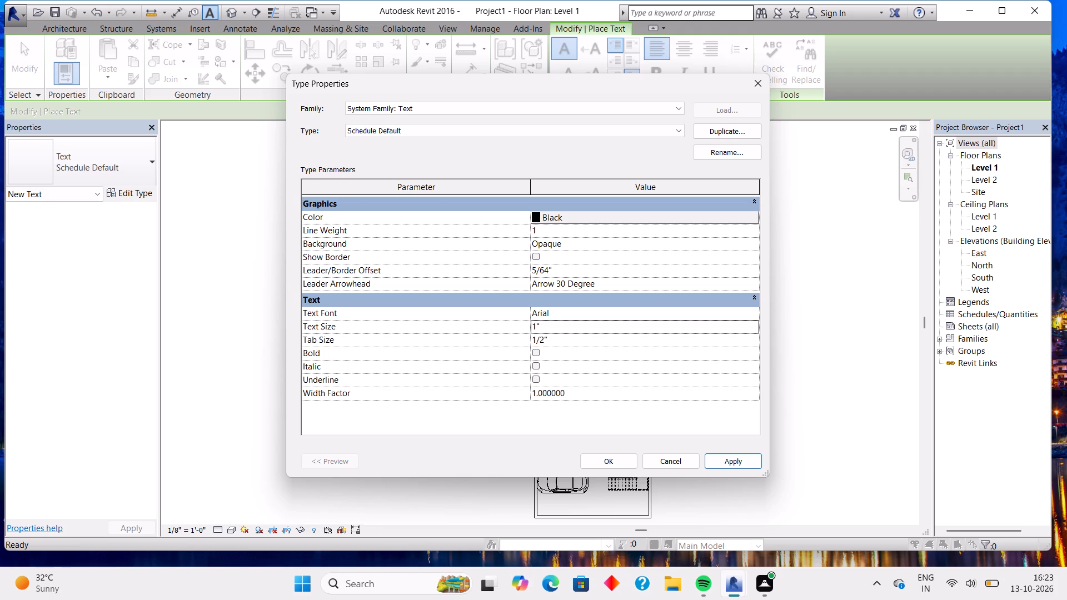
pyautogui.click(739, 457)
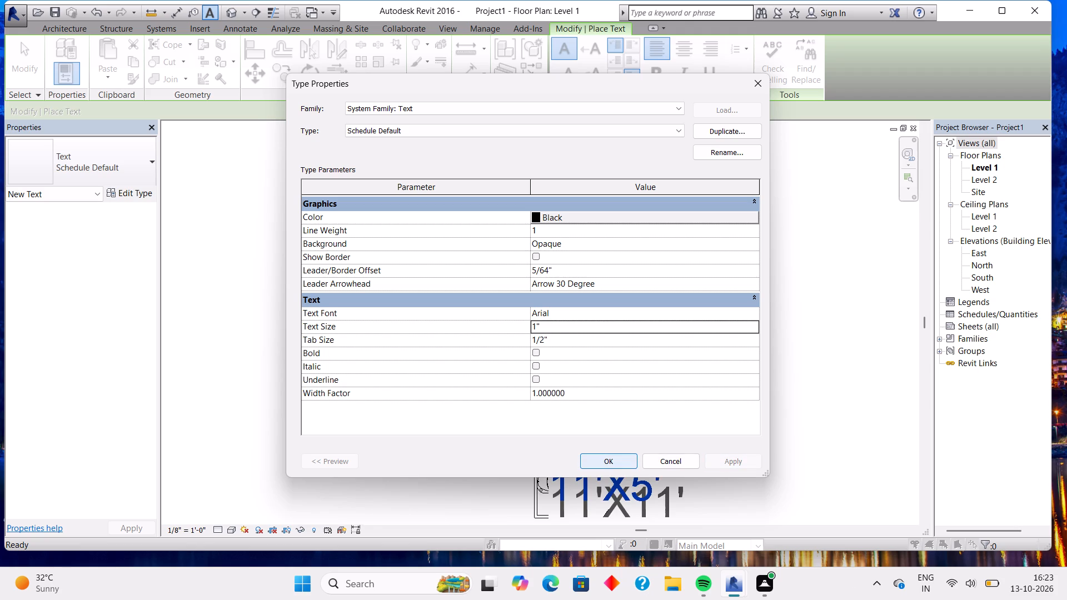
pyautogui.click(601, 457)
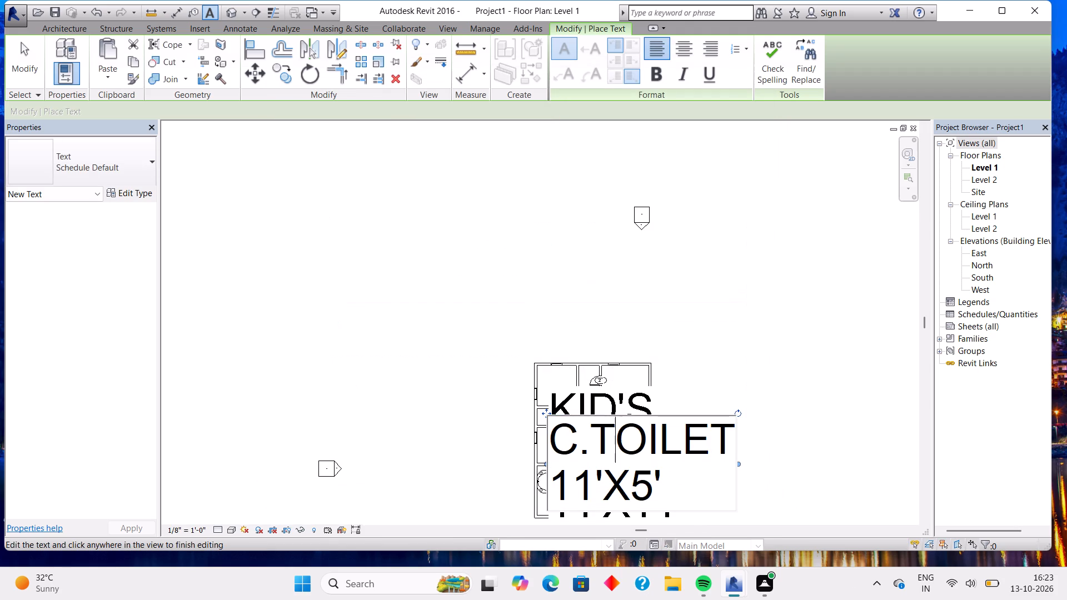
# Set the tab size of the Schedule Default text type to 1/7".
pyautogui.scroll(4, 671, 449)
pyautogui.scroll(-4, 671, 449)
pyautogui.scroll(1, 736, 208)
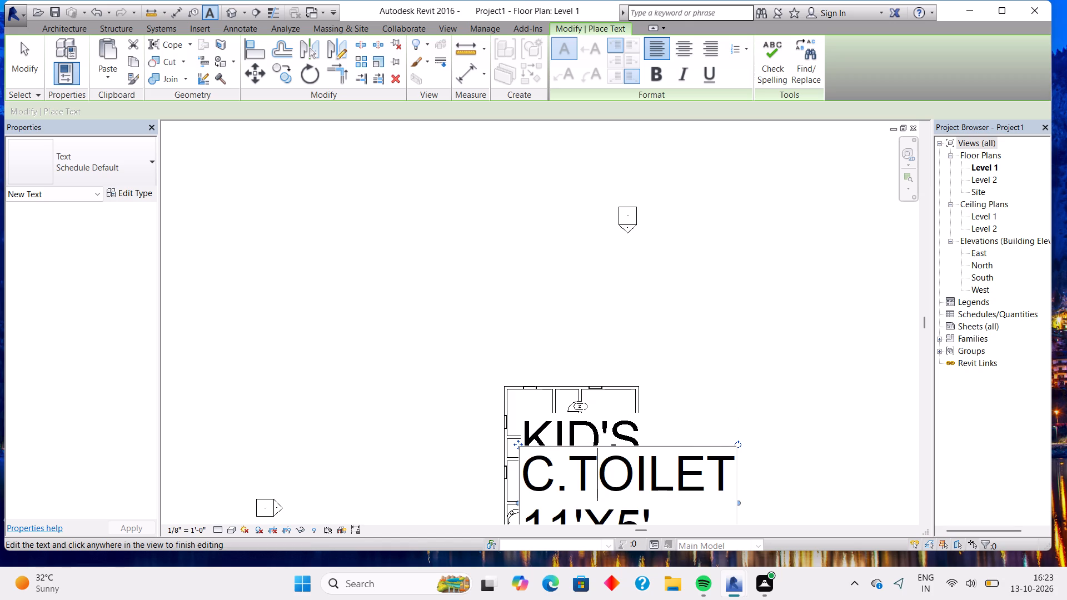
pyautogui.click(695, 499)
pyautogui.click(124, 194)
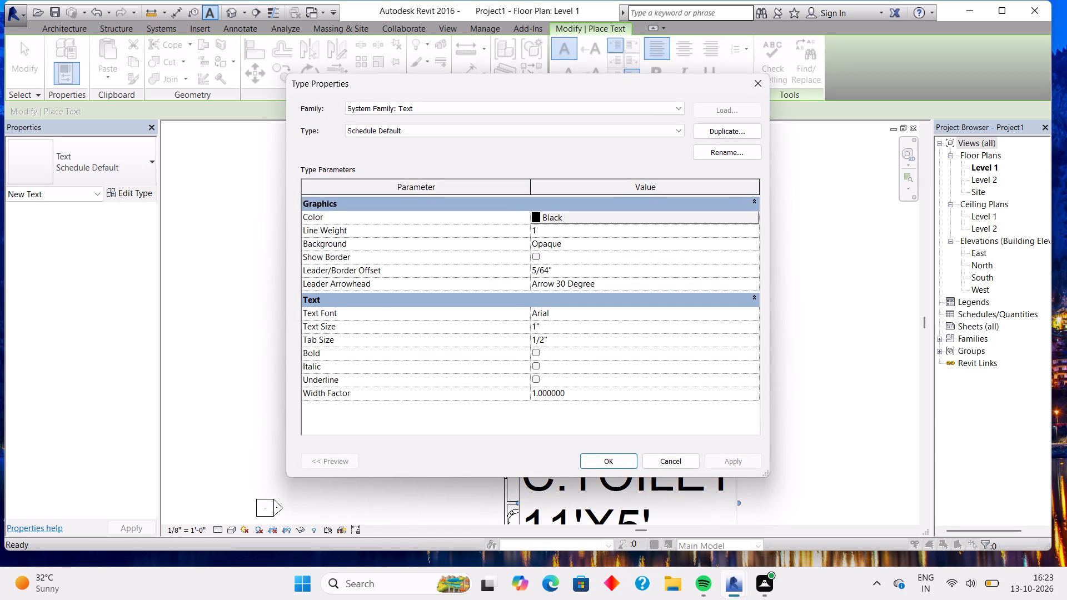
pyautogui.click(542, 327)
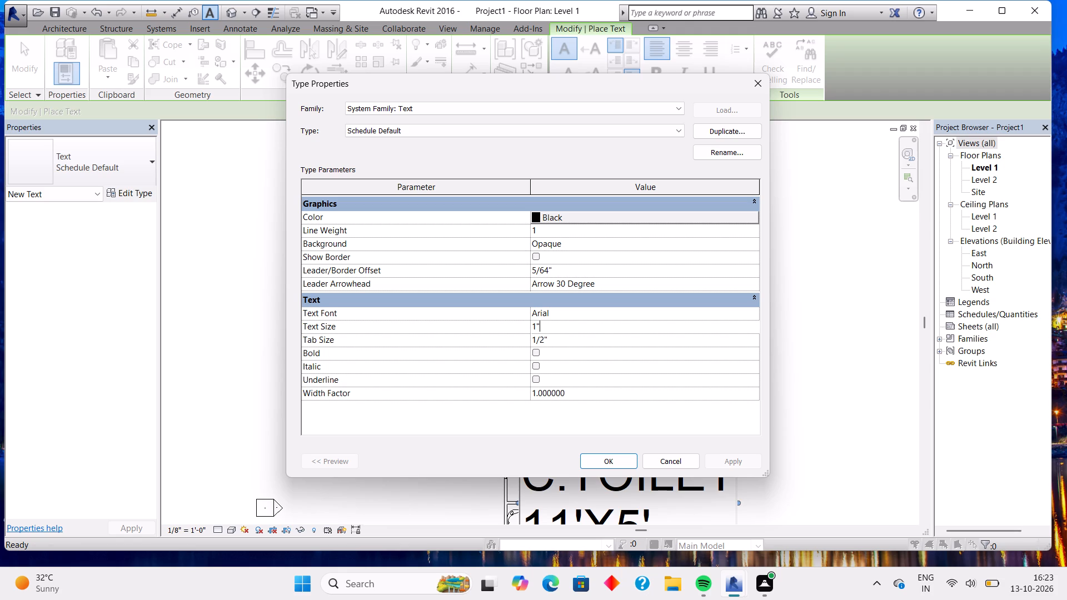
pyautogui.click(576, 340)
pyautogui.press('1')
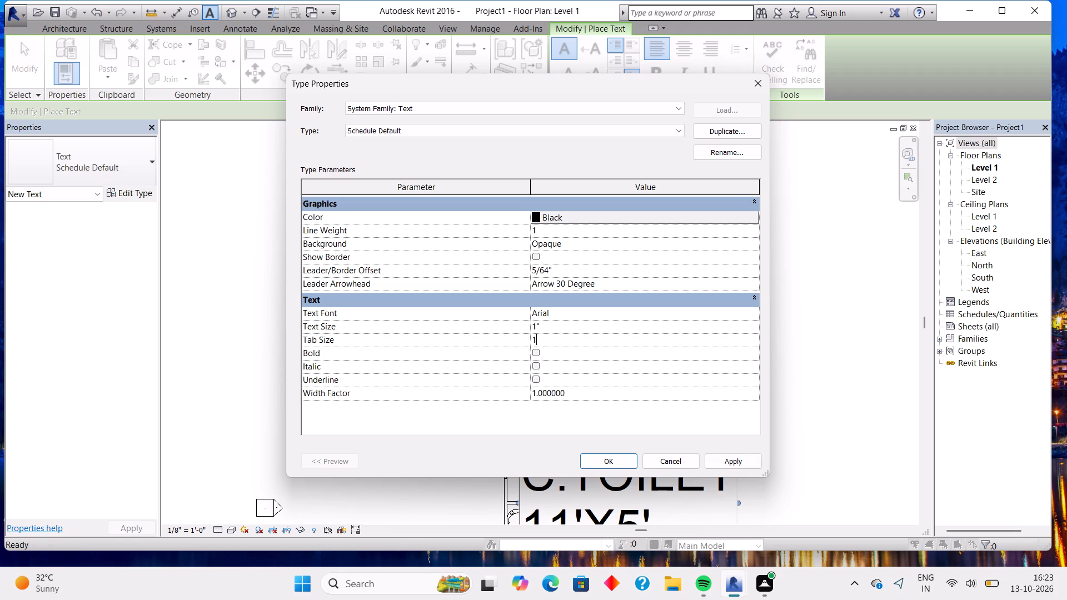
pyautogui.press('/')
pyautogui.press('7')
pyautogui.click(598, 317)
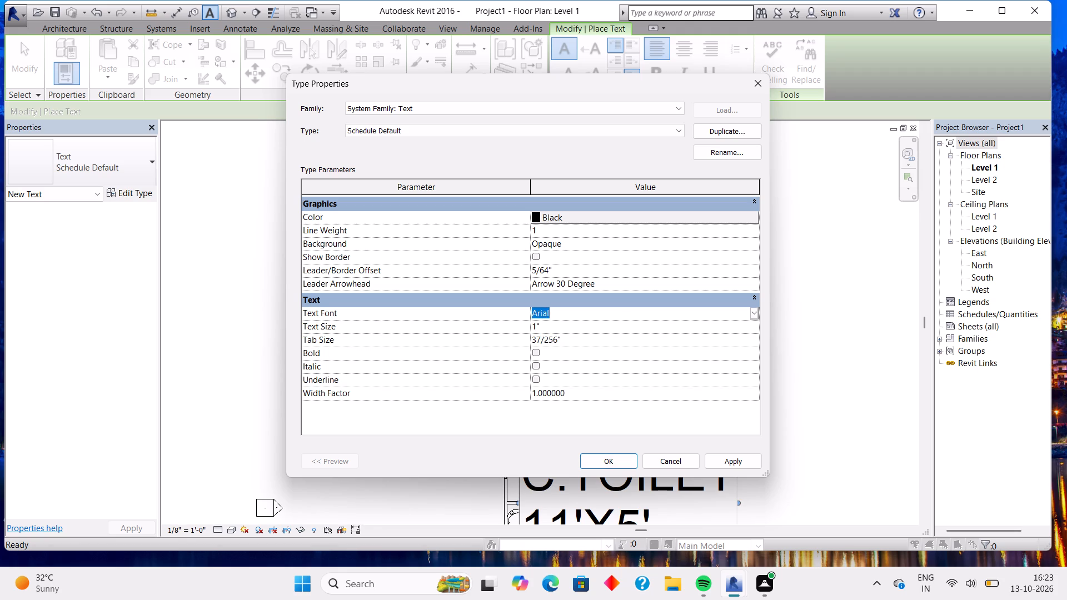
# Set the text size of the Schedule Default text type to 1/10" and apply it to the room labels.
pyautogui.click(599, 322)
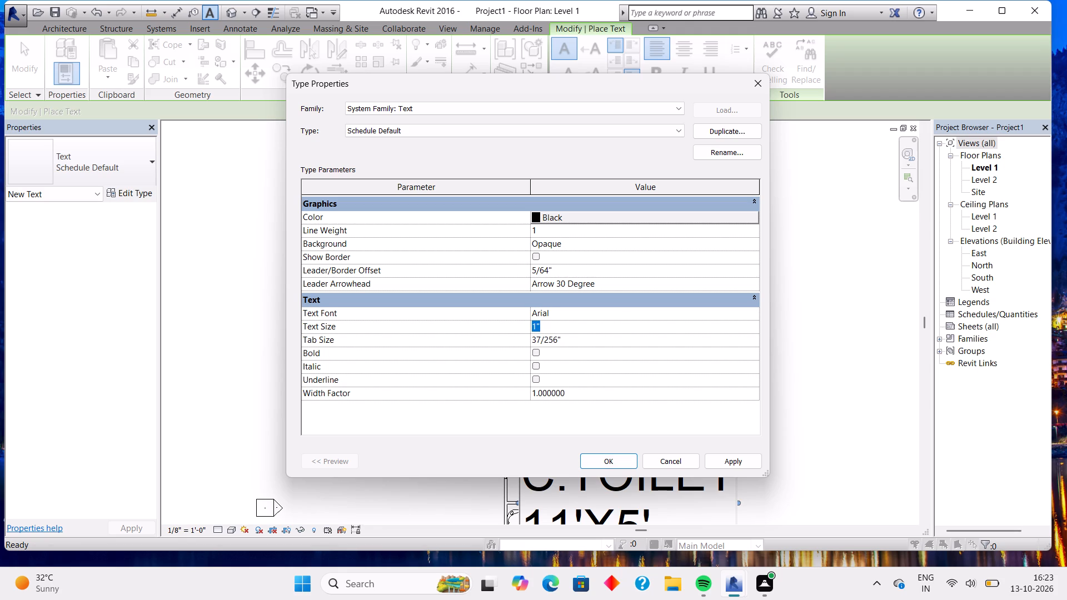
pyautogui.press('1')
pyautogui.press('/')
pyautogui.write('10')
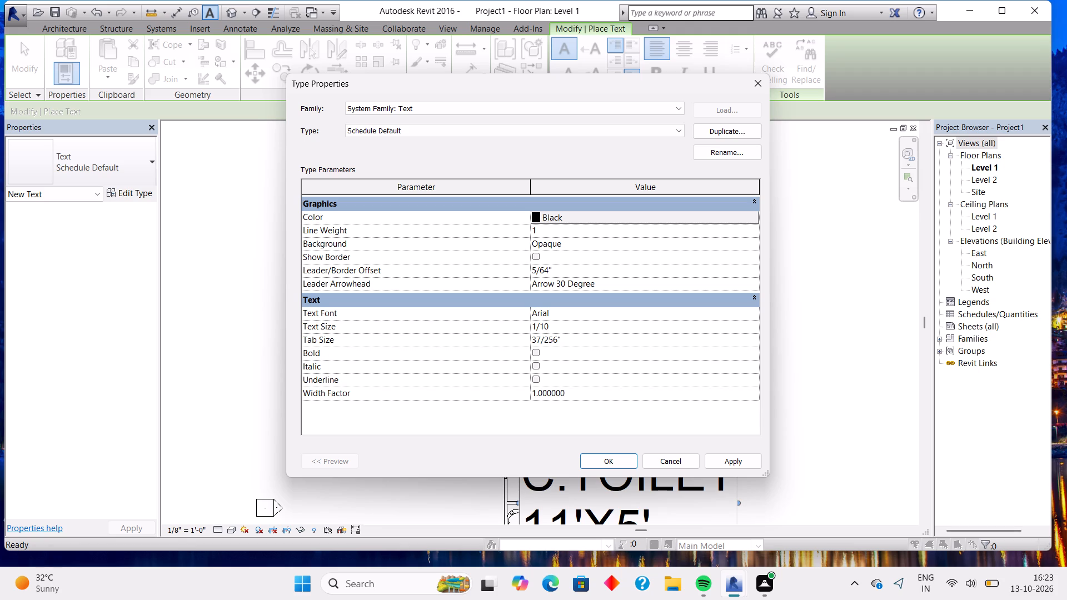
pyautogui.click(618, 458)
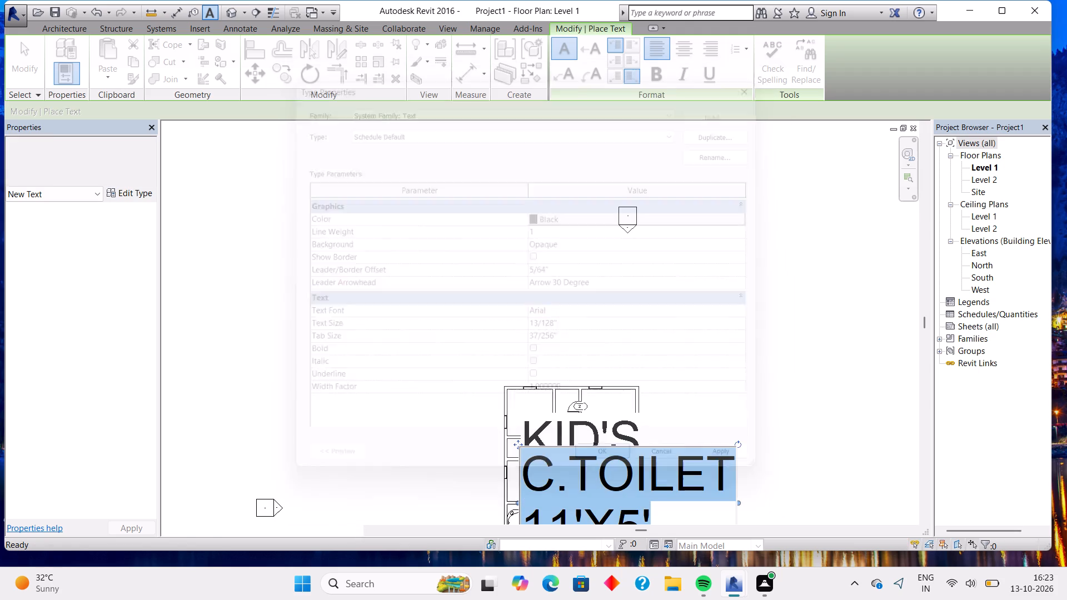
# Examine how the resized KID'S ROOM and C.TOILET labels fit inside their rooms on the floor plan.
pyautogui.scroll(-2, 745, 398)
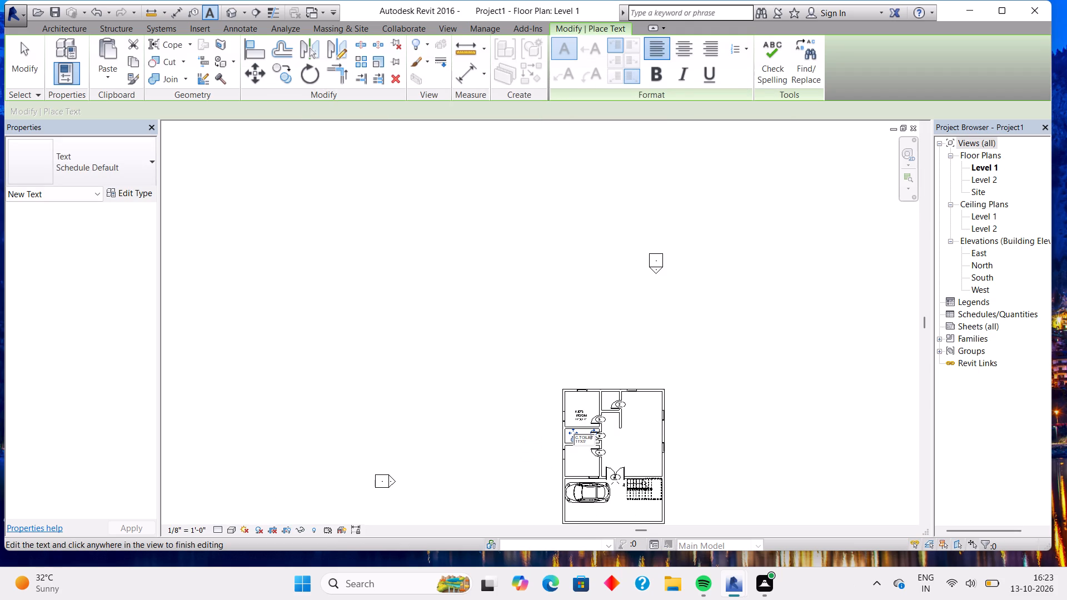
pyautogui.scroll(6, 745, 398)
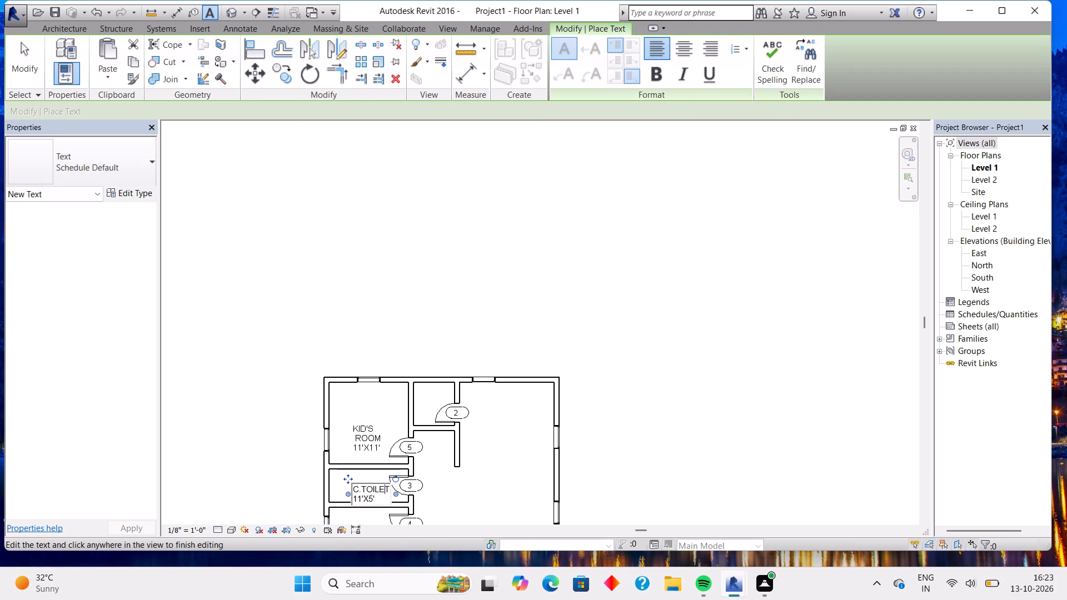
pyautogui.moveTo(667, 406); pyautogui.dragTo(662, 352, button='middle')
pyautogui.scroll(1, 667, 406)
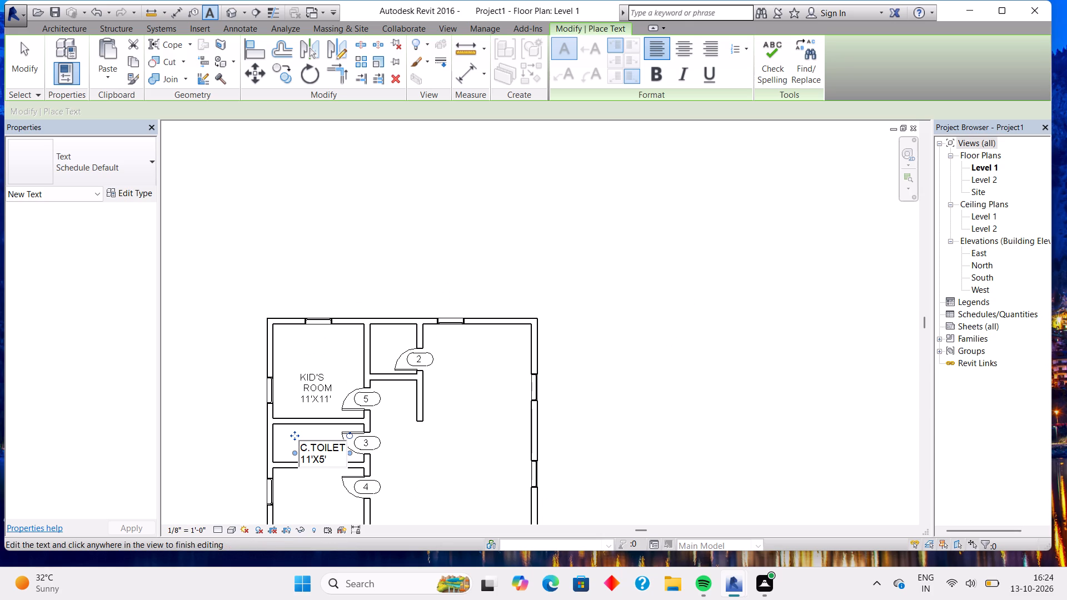
pyautogui.moveTo(644, 367); pyautogui.dragTo(724, 198, button='middle')
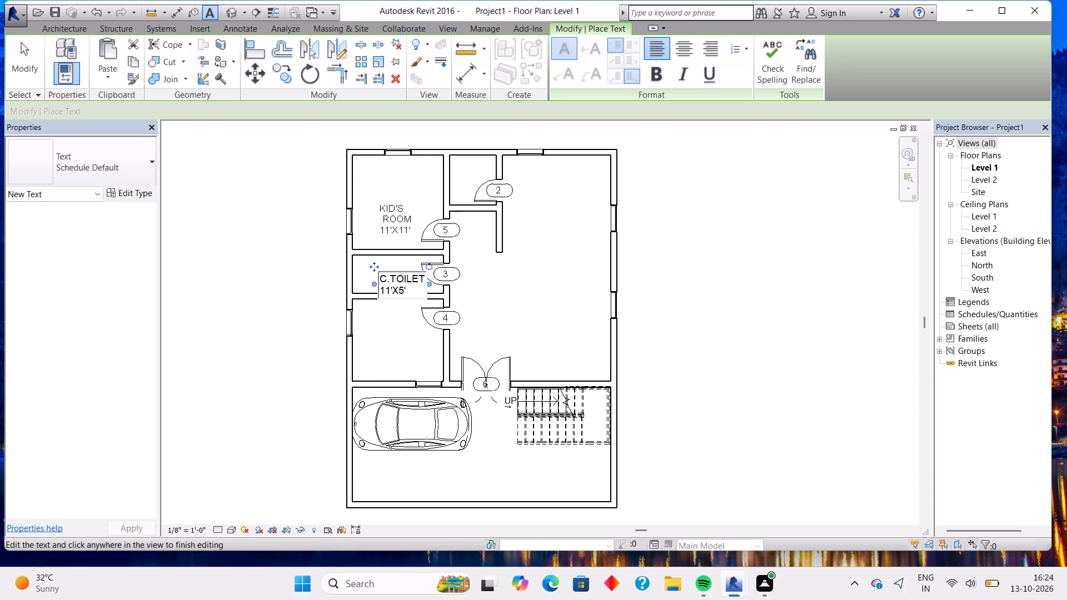
pyautogui.scroll(4, 396, 327)
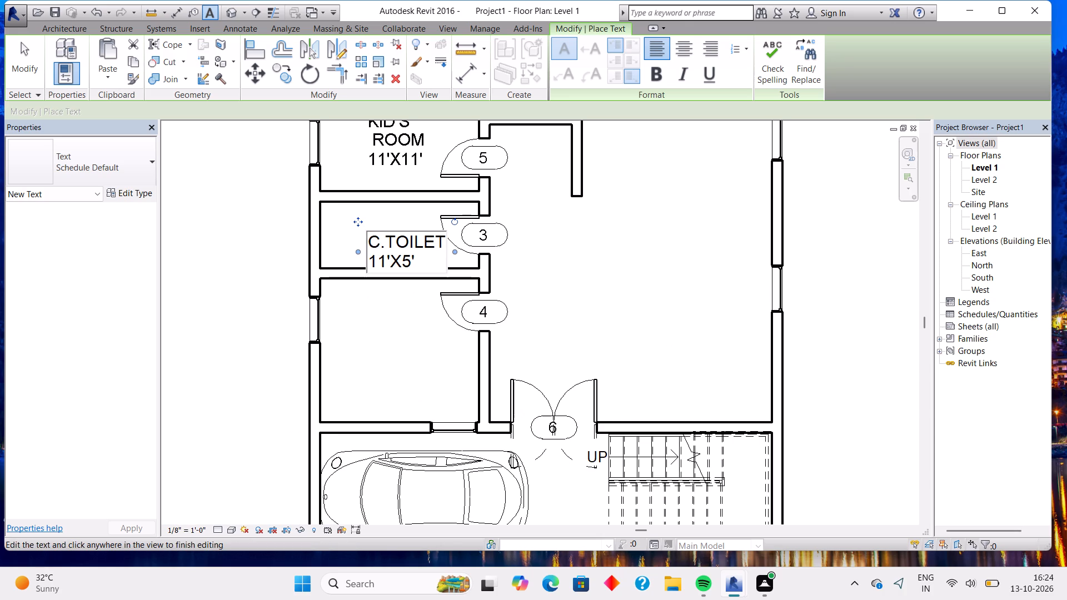
pyautogui.click(417, 264)
pyautogui.scroll(3, 411, 268)
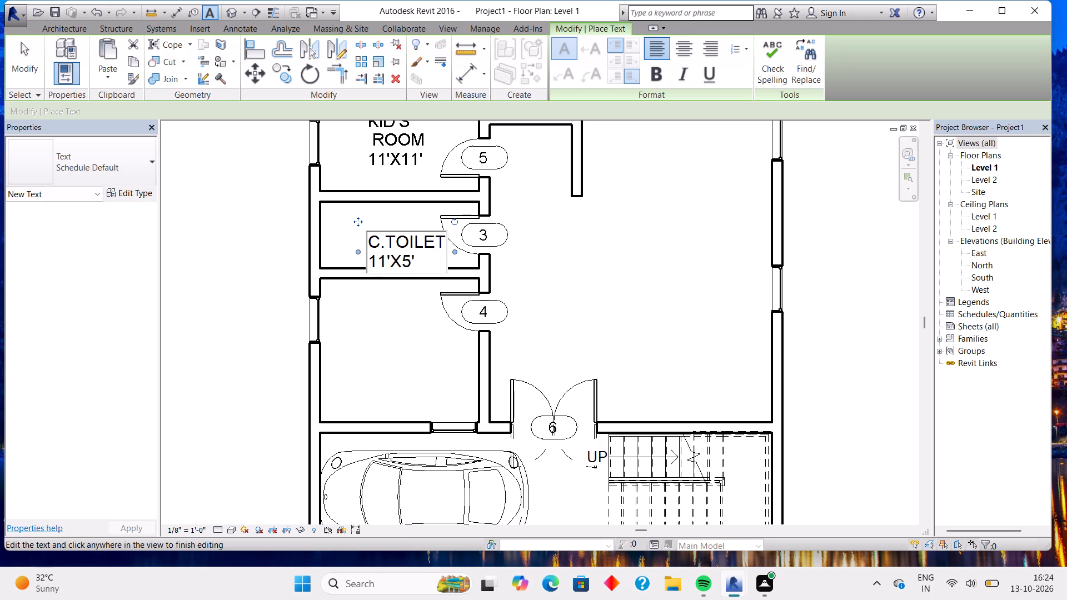
pyautogui.scroll(-5, 500, 272)
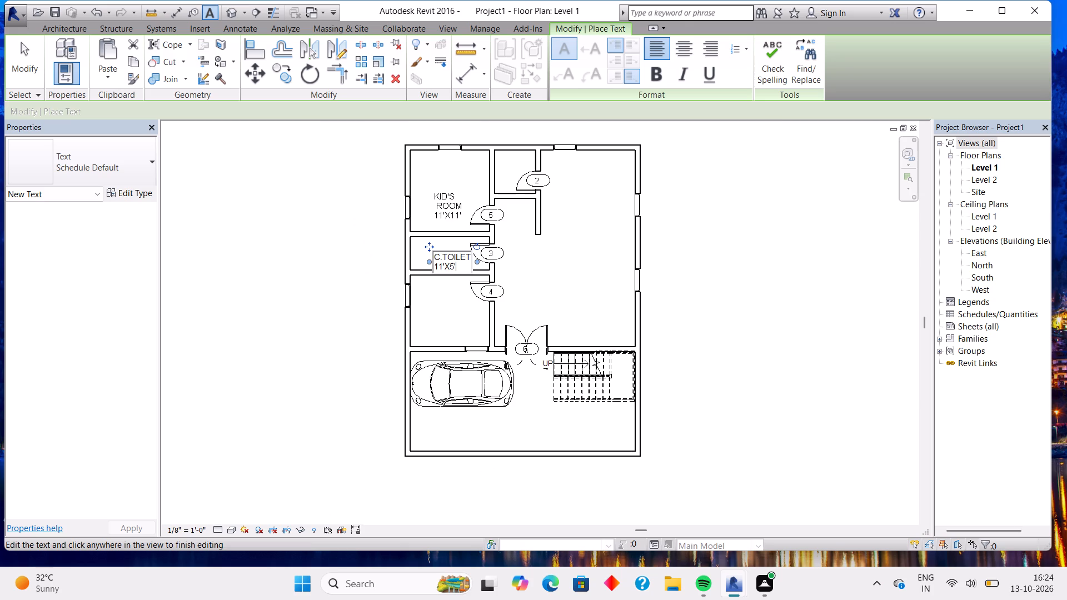
# Review the text size and tab size in the Schedule Default type properties.
pyautogui.click(130, 189)
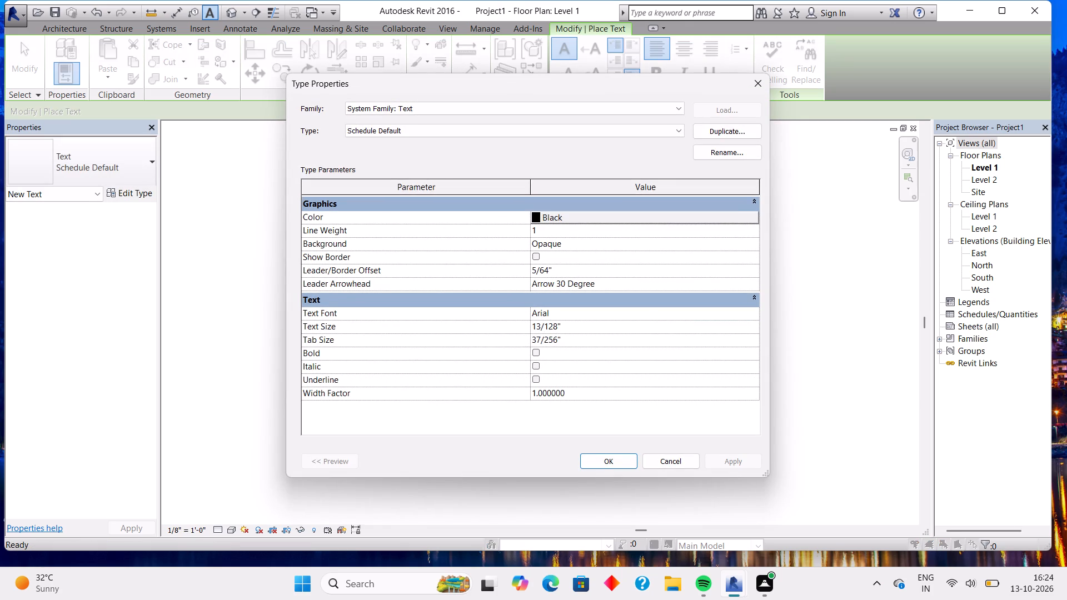
pyautogui.click(557, 338)
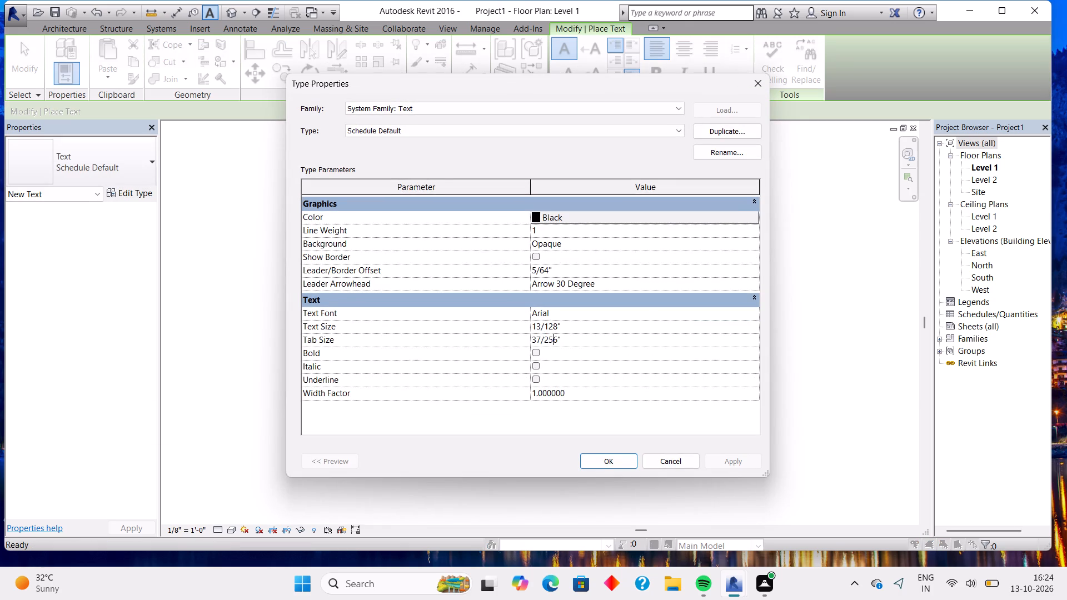
pyautogui.click(570, 342)
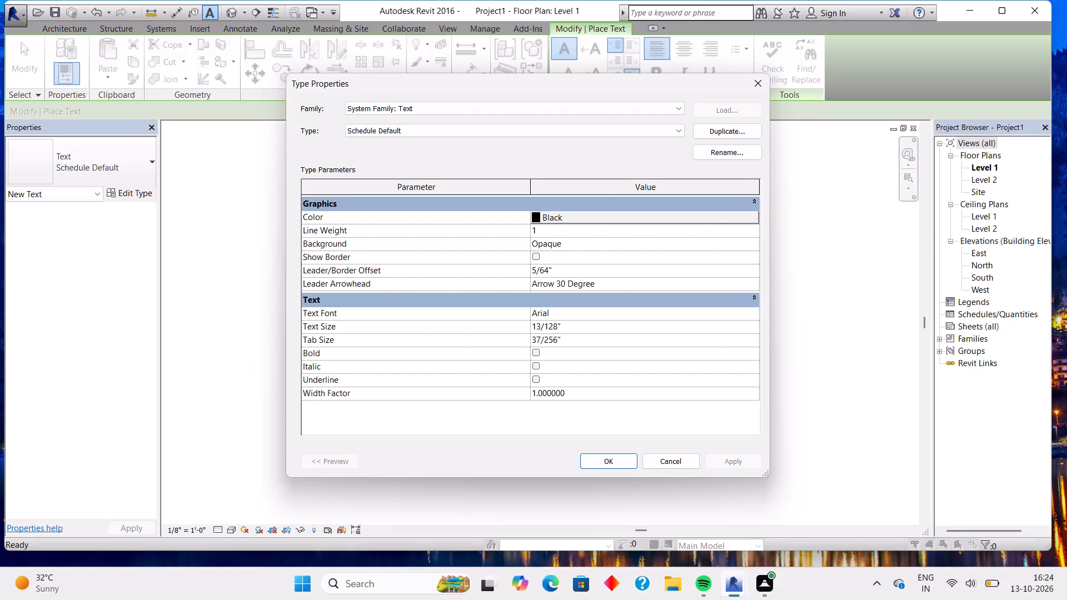
pyautogui.scroll(-1, 598, 376)
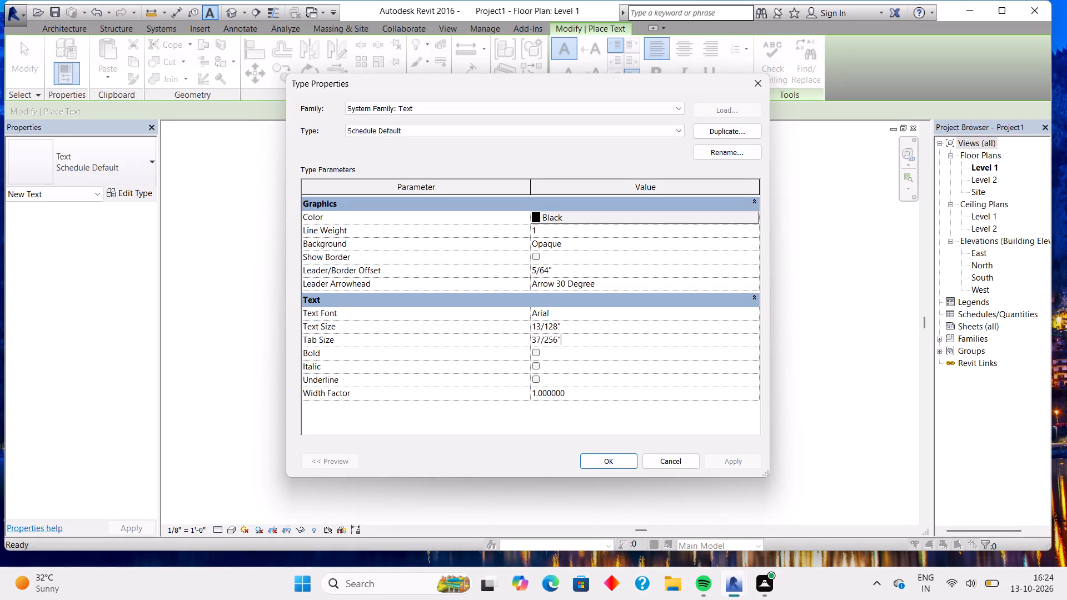
pyautogui.click(624, 454)
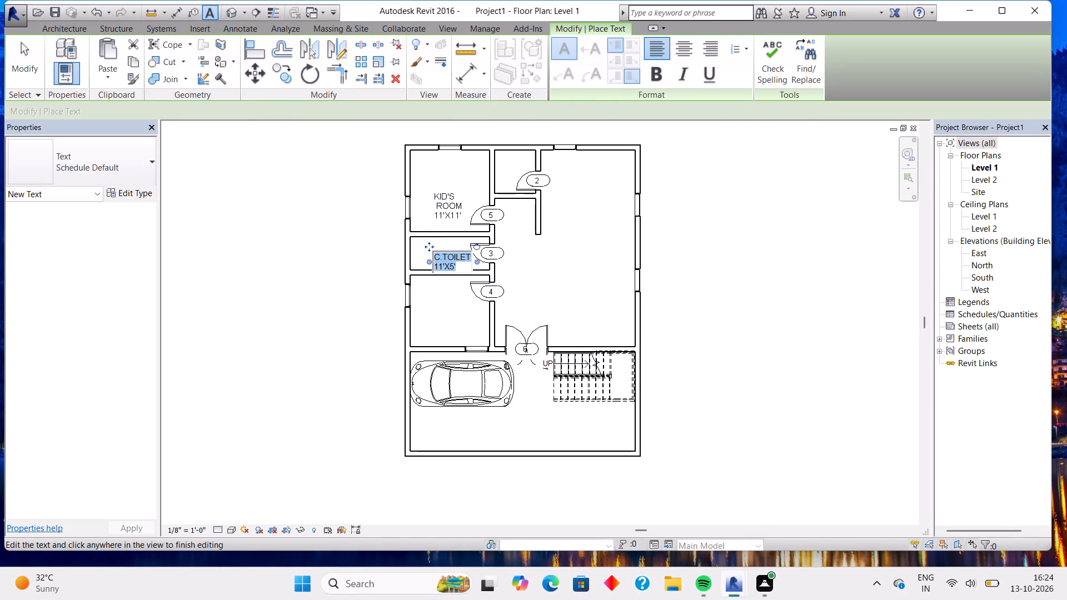
# Finish editing the C.TOILET label and leave the Text tool.
pyautogui.scroll(4, 480, 291)
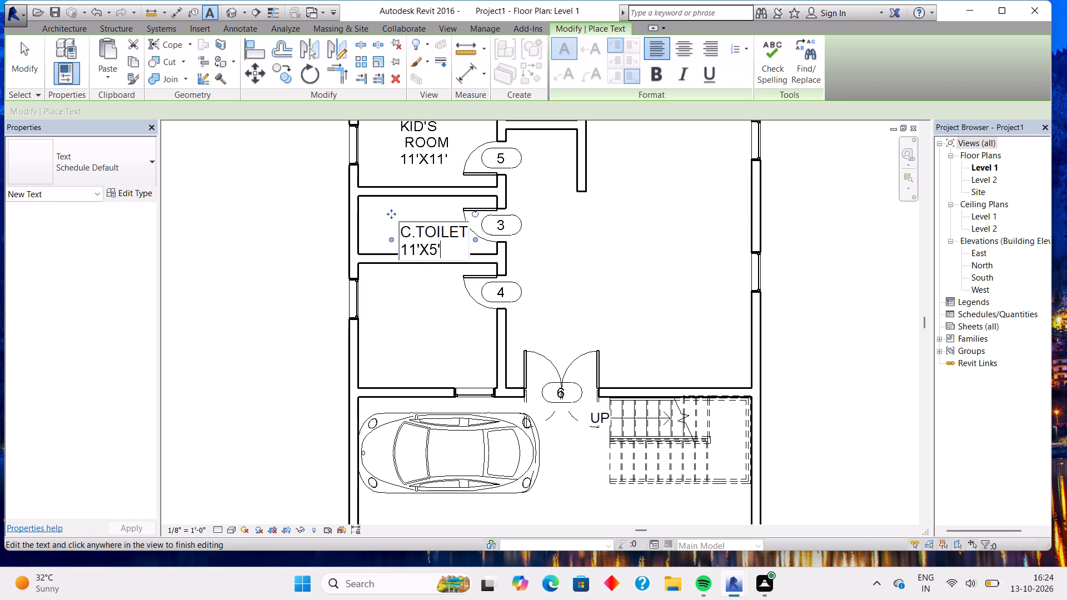
pyautogui.click(436, 233)
pyautogui.press('Escape')
pyautogui.press('Escape')
pyautogui.click(428, 234)
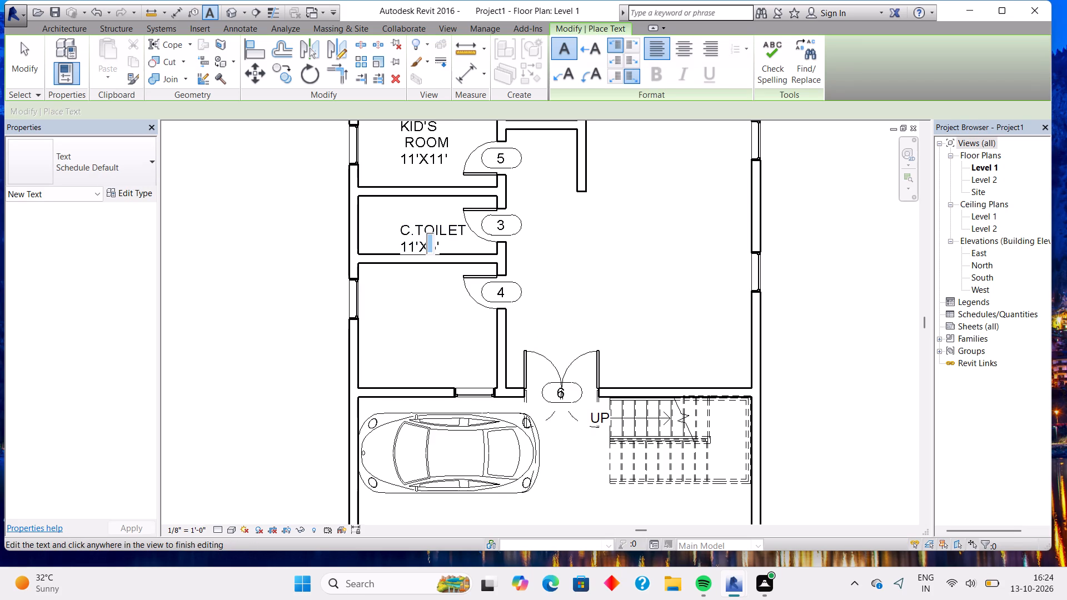
pyautogui.press('Escape')
pyautogui.press('Escape')
pyautogui.press('Escape')
pyautogui.press('Escape')
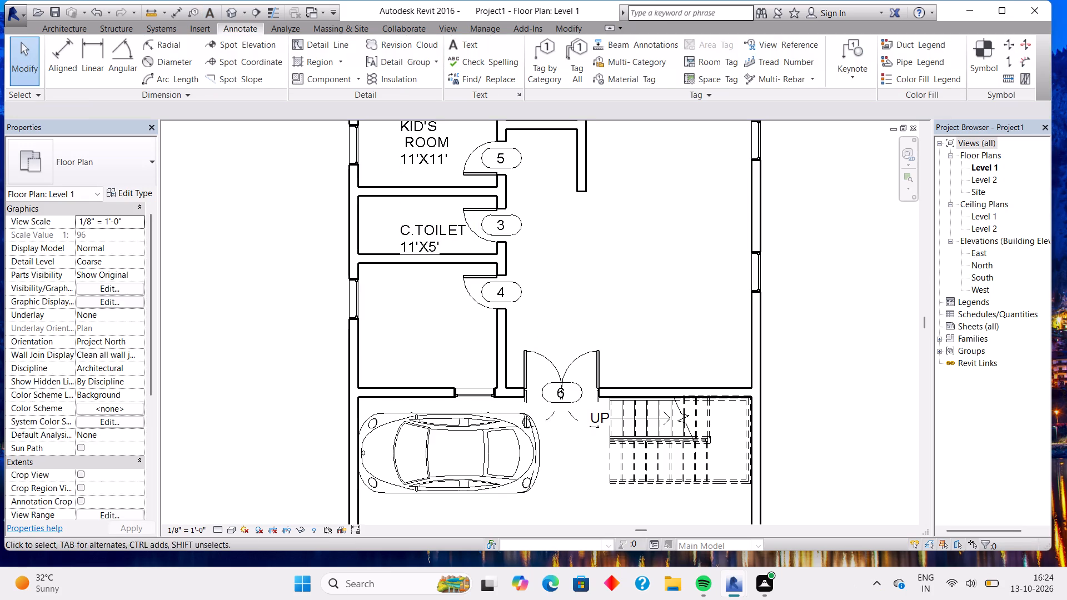
# Nudge the C.TOILET 11'X5' label slightly up and to the right so it sits inside the toilet room.
pyautogui.moveTo(407, 222); pyautogui.dragTo(407, 204)
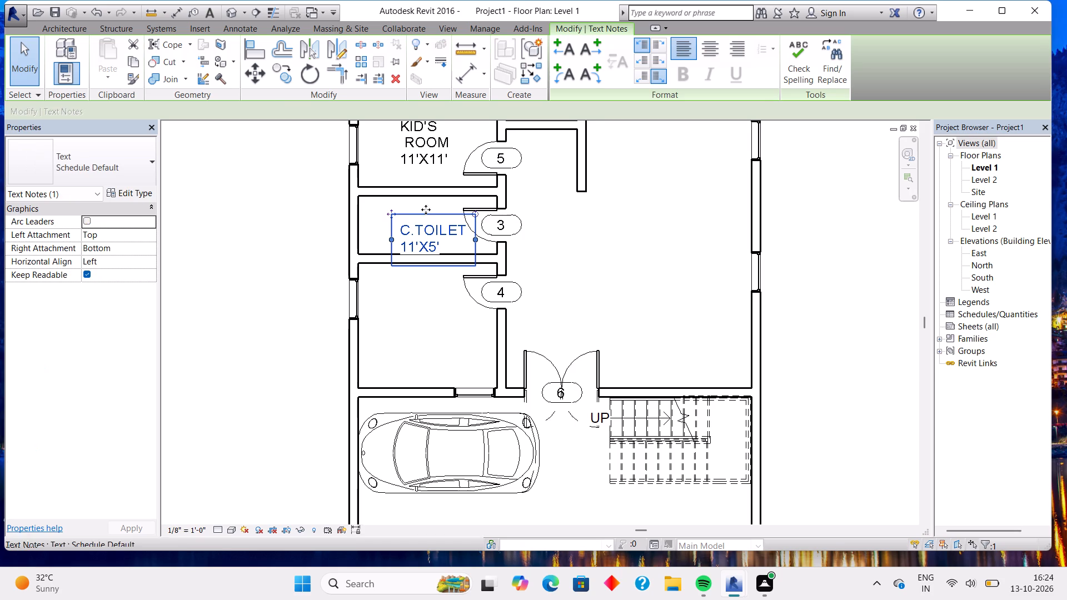
pyautogui.moveTo(438, 215); pyautogui.dragTo(437, 204)
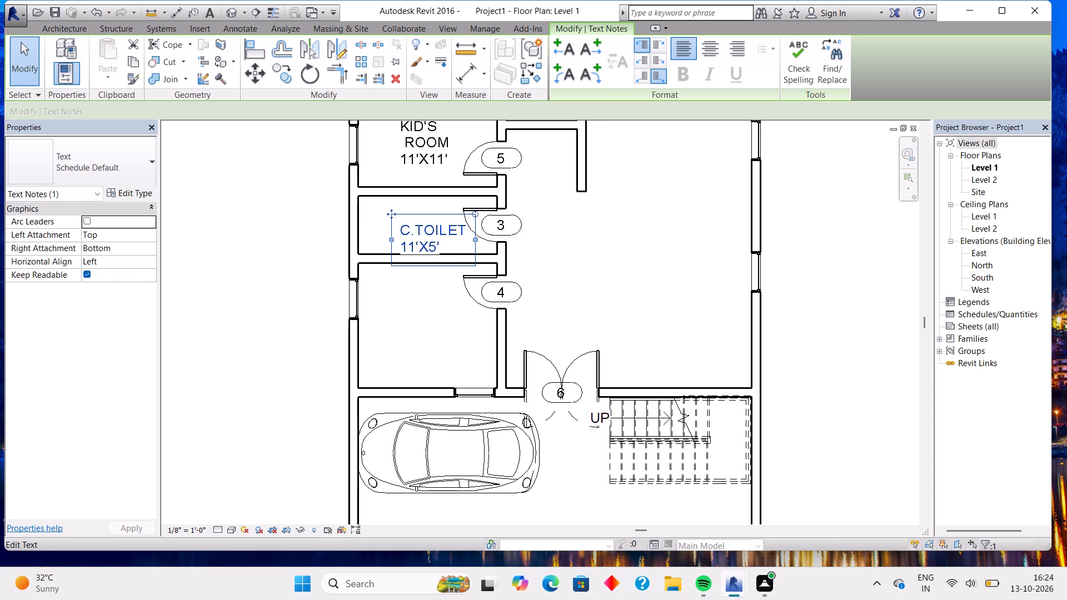
pyautogui.click(432, 214)
pyautogui.press('Up')
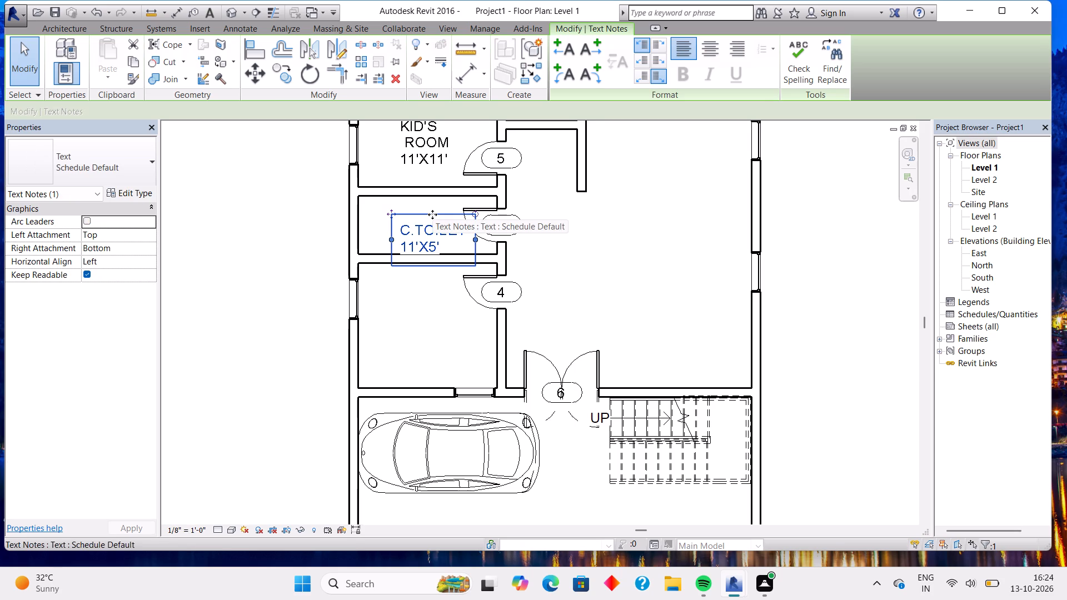
pyautogui.press('Up')
pyautogui.press('Up')
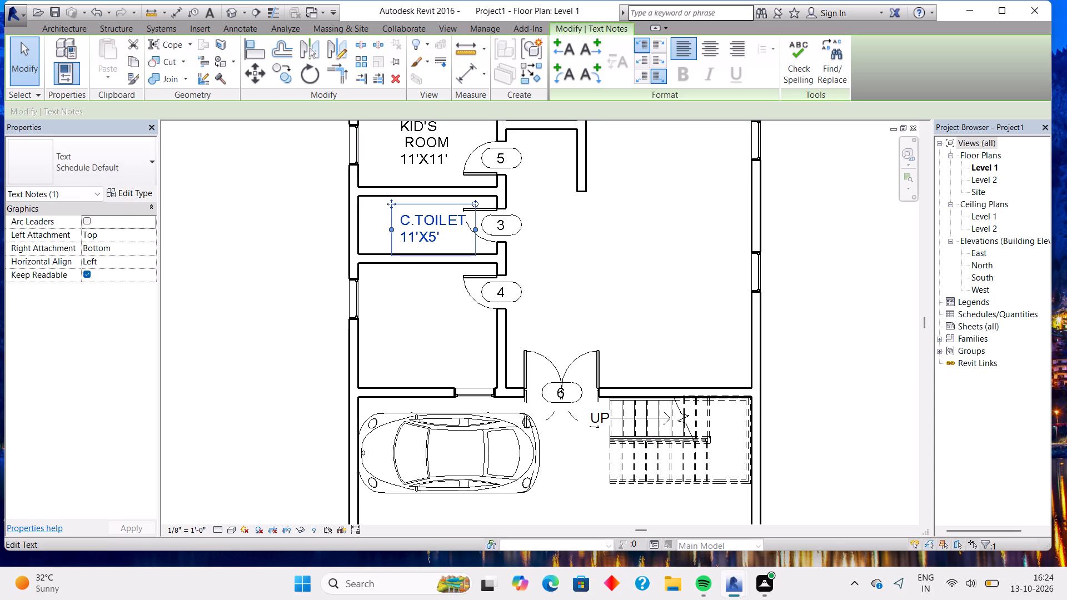
pyautogui.press('Right')
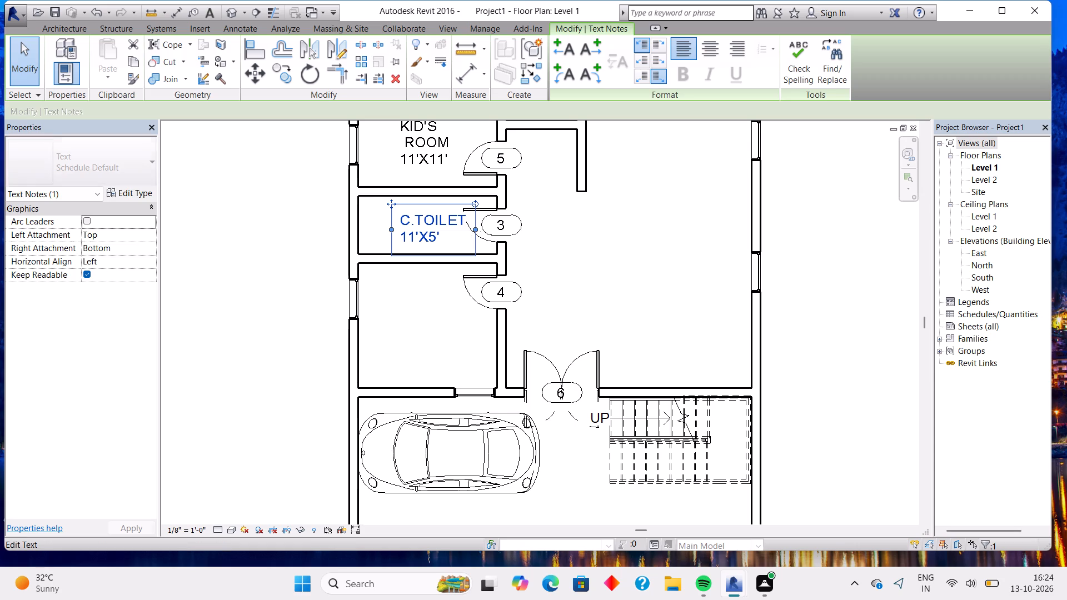
pyautogui.press('Right')
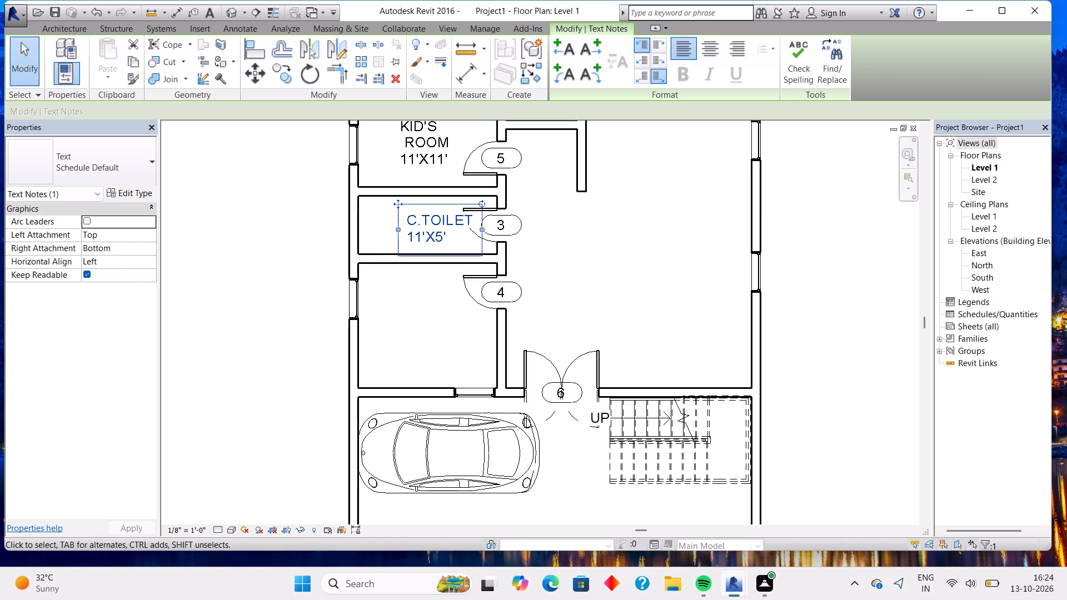
pyautogui.click(407, 344)
pyautogui.click(407, 344)
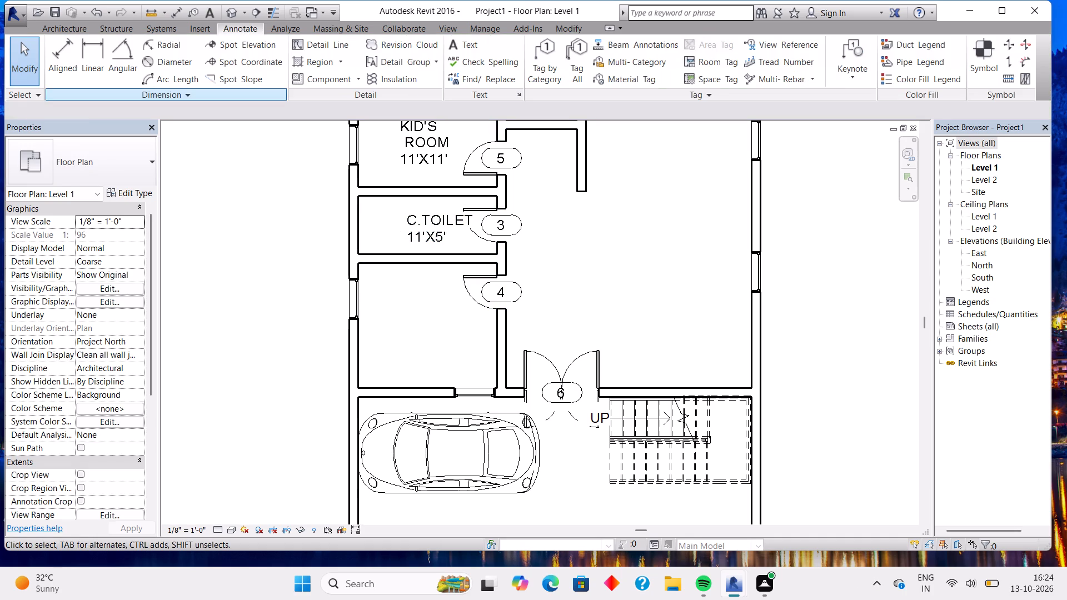
# Add a three-line text label reading MASTER BEDROOM 11'X10' in the room with door 4, below the C.TOILET.
pyautogui.click(466, 40)
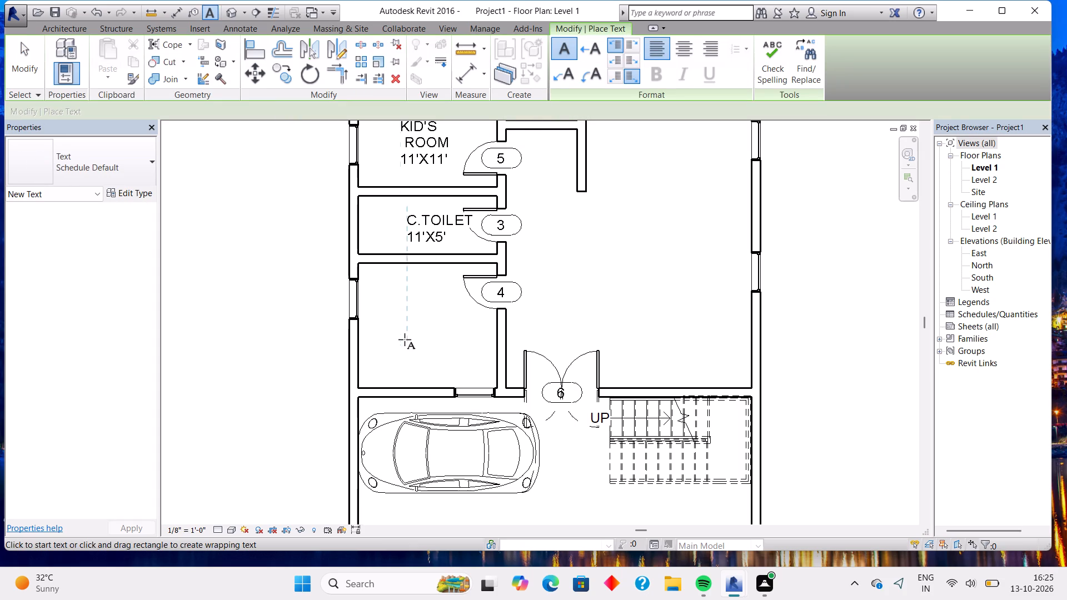
pyautogui.click(404, 340)
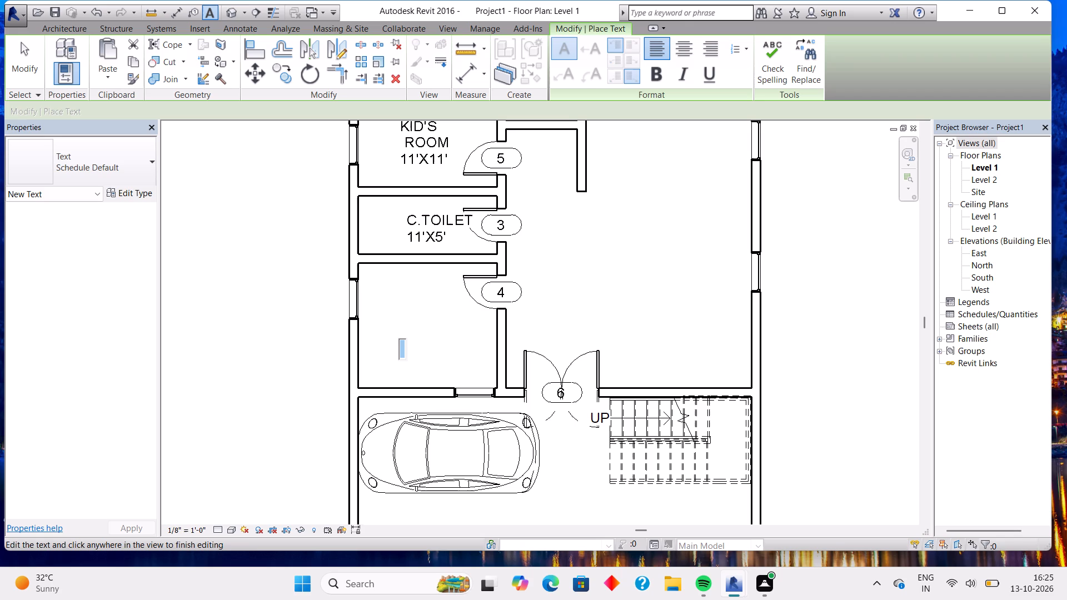
pyautogui.write('MASTER')
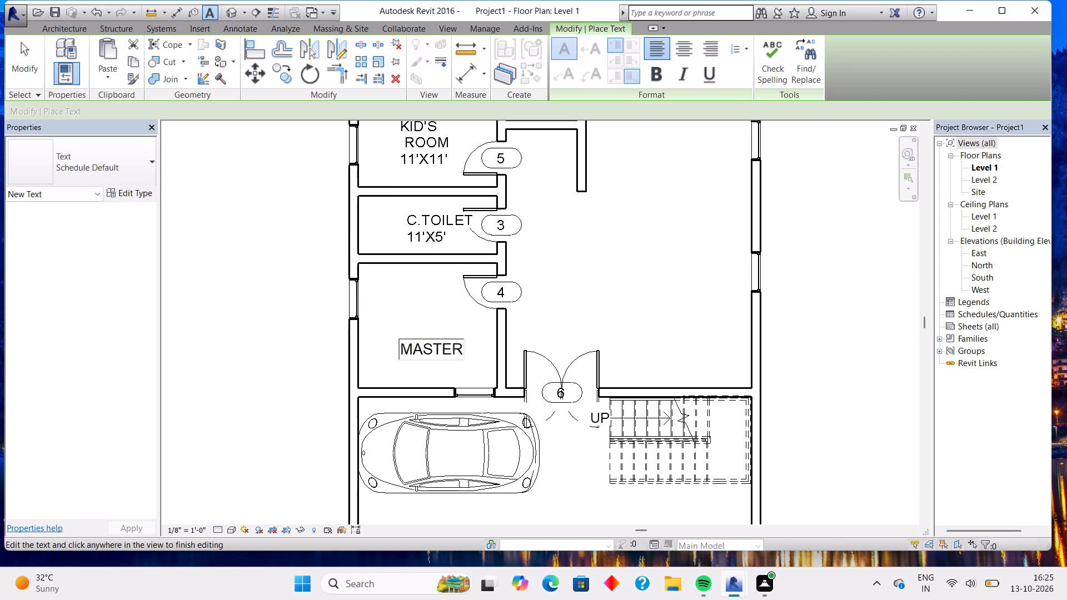
pyautogui.press('Return')
pyautogui.write('BED')
pyautogui.write('ROOM')
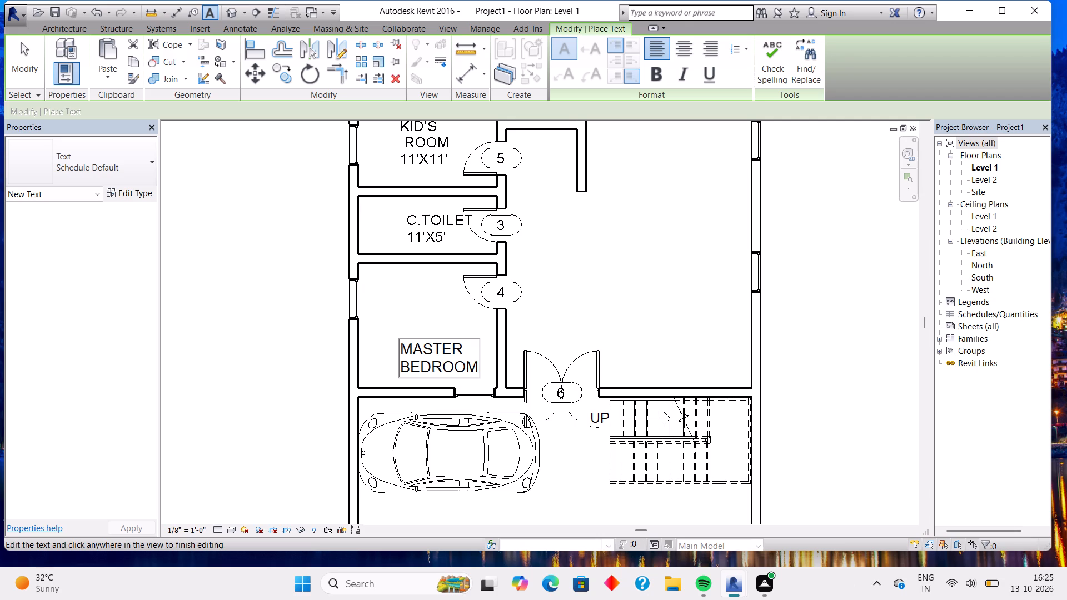
pyautogui.press('Return')
pyautogui.write('11')
pyautogui.press("'")
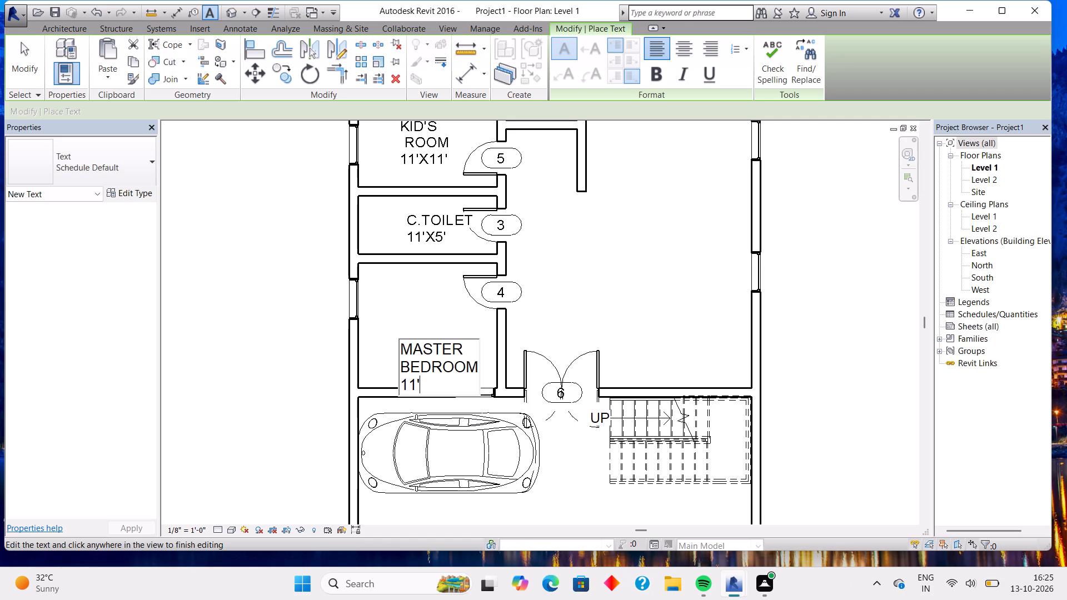
pyautogui.press('x')
pyautogui.write('10')
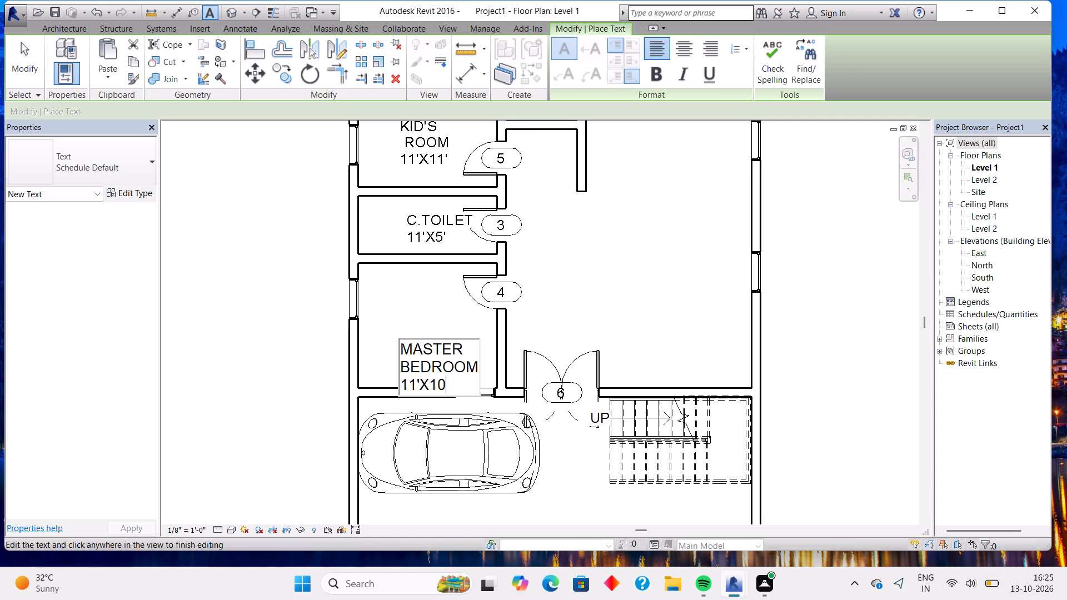
pyautogui.press("'")
pyautogui.click(493, 376)
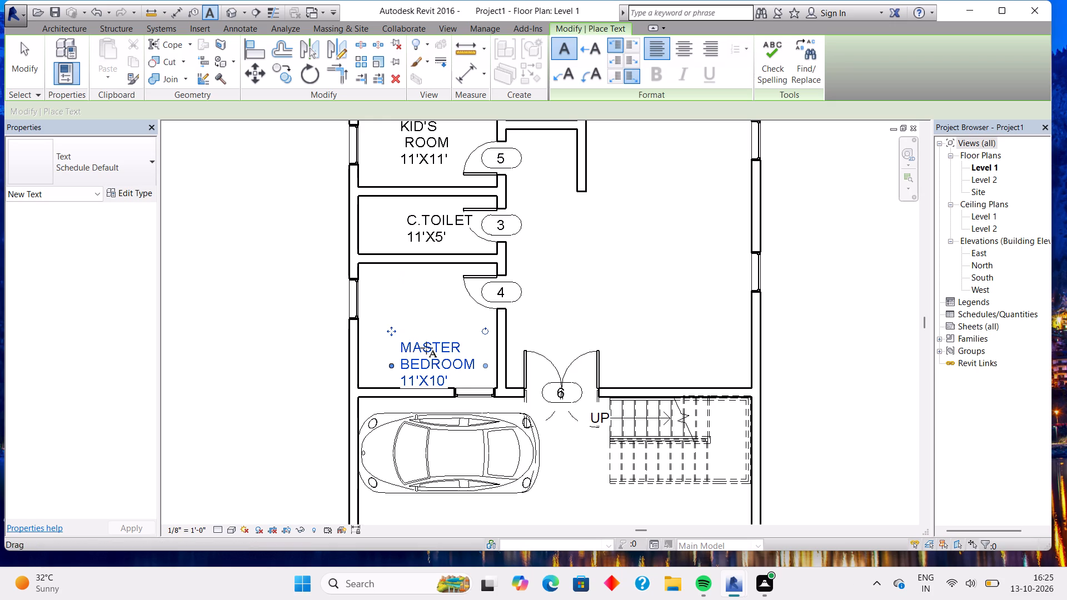
pyautogui.press('Escape')
pyautogui.press('Escape')
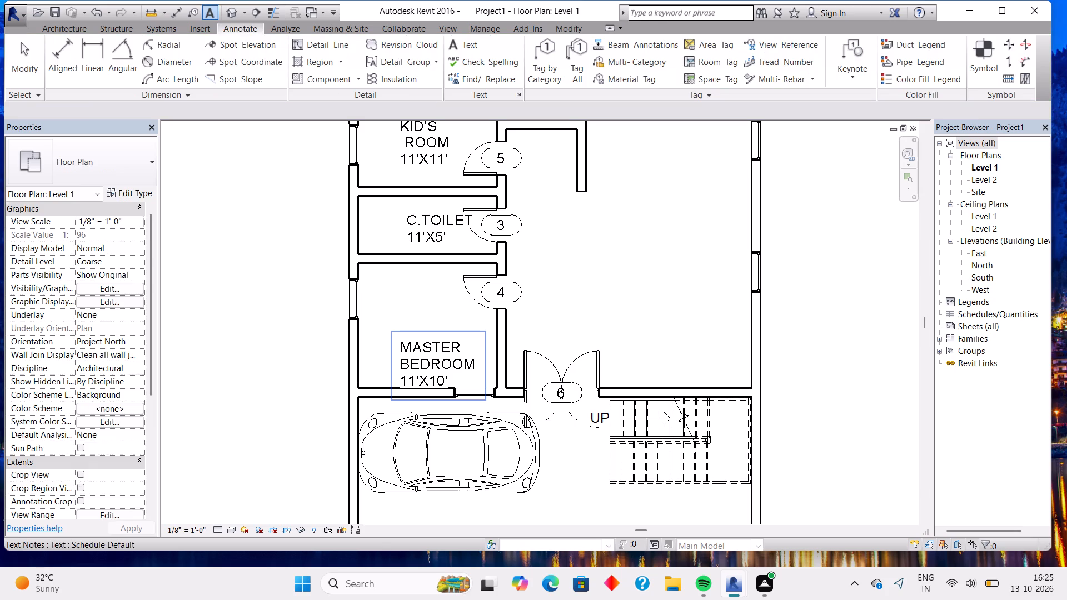
# Nudge the MASTER BEDROOM label up four increments so it sits clear of the room's bottom wall.
pyautogui.click(446, 344)
pyautogui.moveTo(446, 344); pyautogui.dragTo(443, 333)
pyautogui.press('Escape')
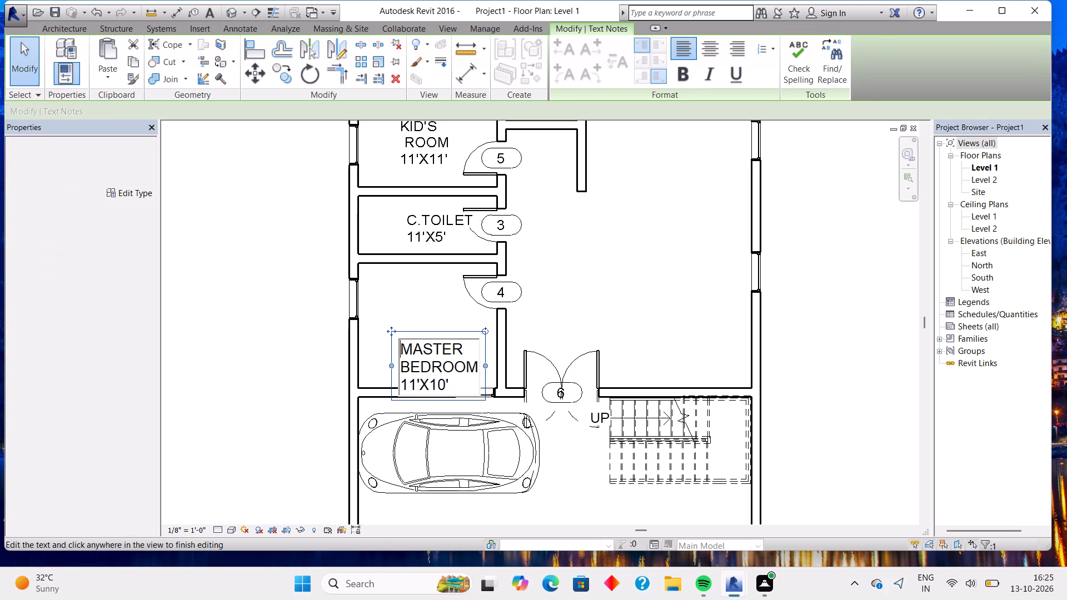
pyautogui.press('Escape')
pyautogui.click(449, 335)
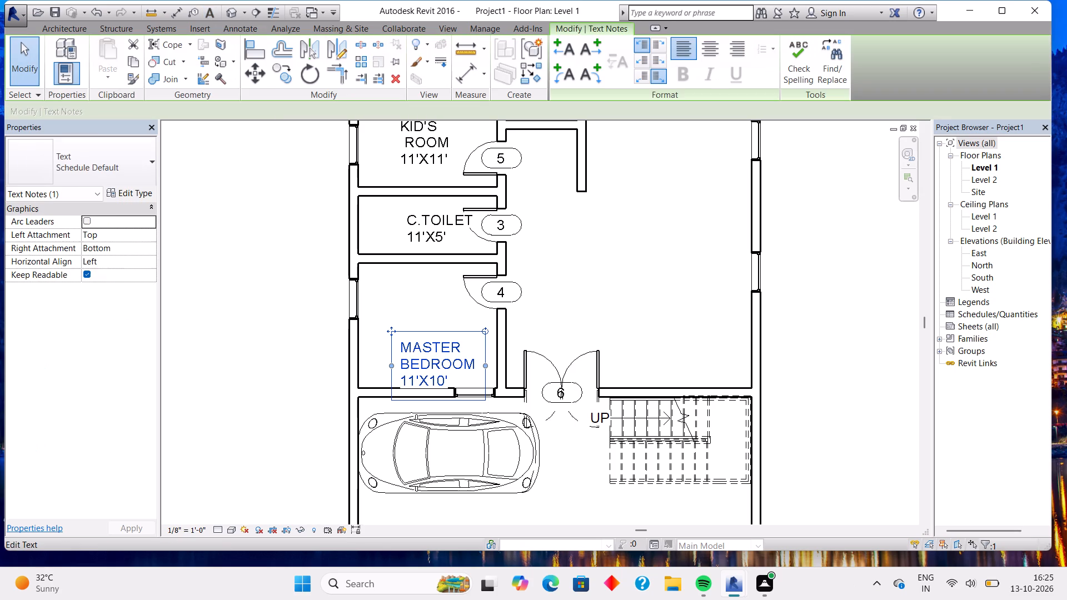
pyautogui.press('Up')
pyautogui.press('Up')
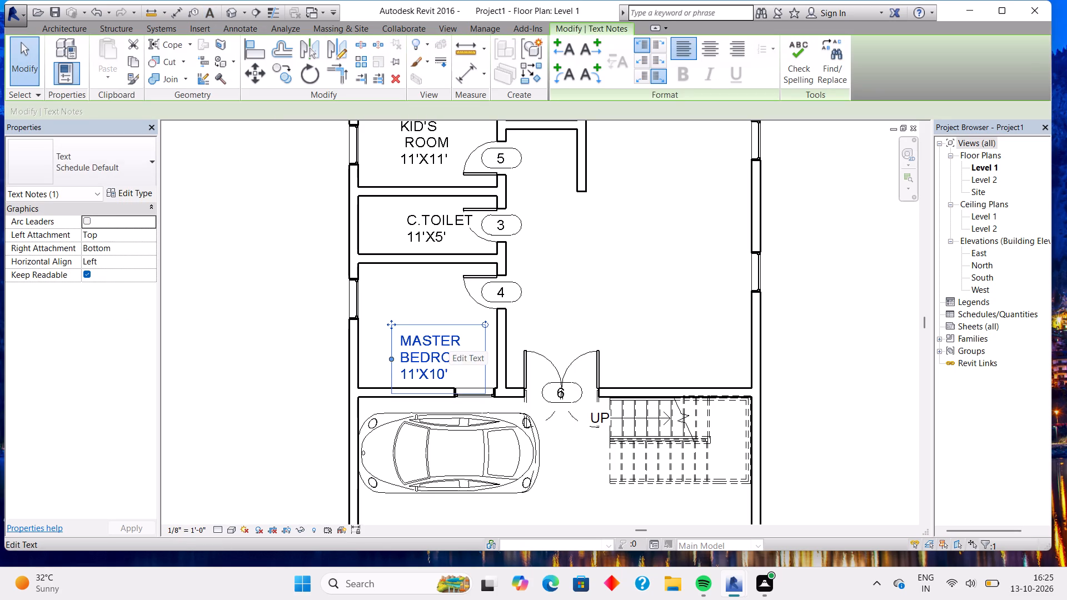
pyautogui.press('Up')
pyautogui.press('Up')
pyautogui.press('Escape')
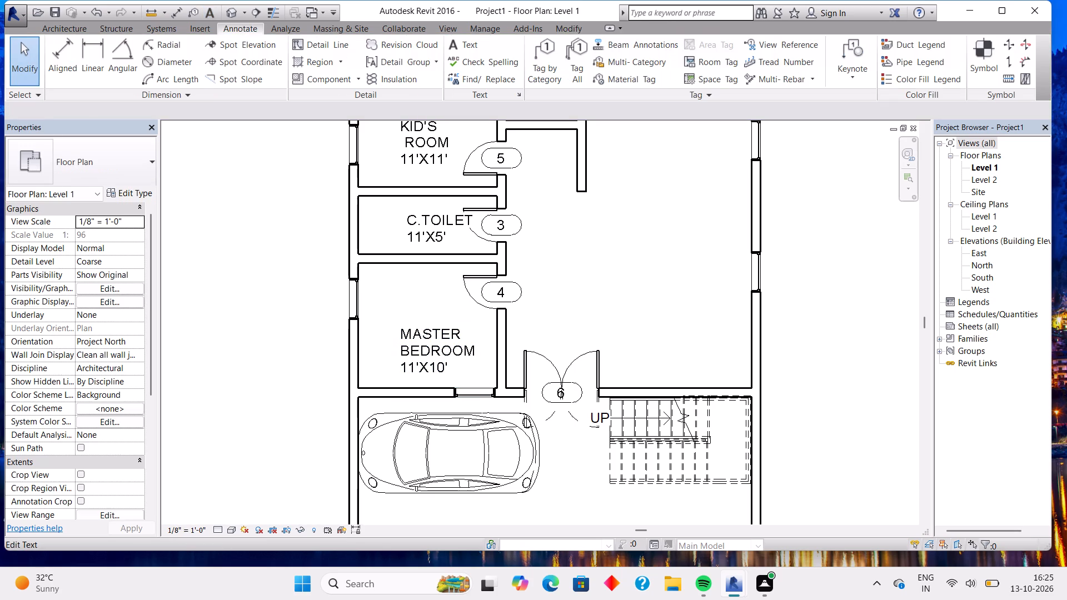
pyautogui.press('Escape')
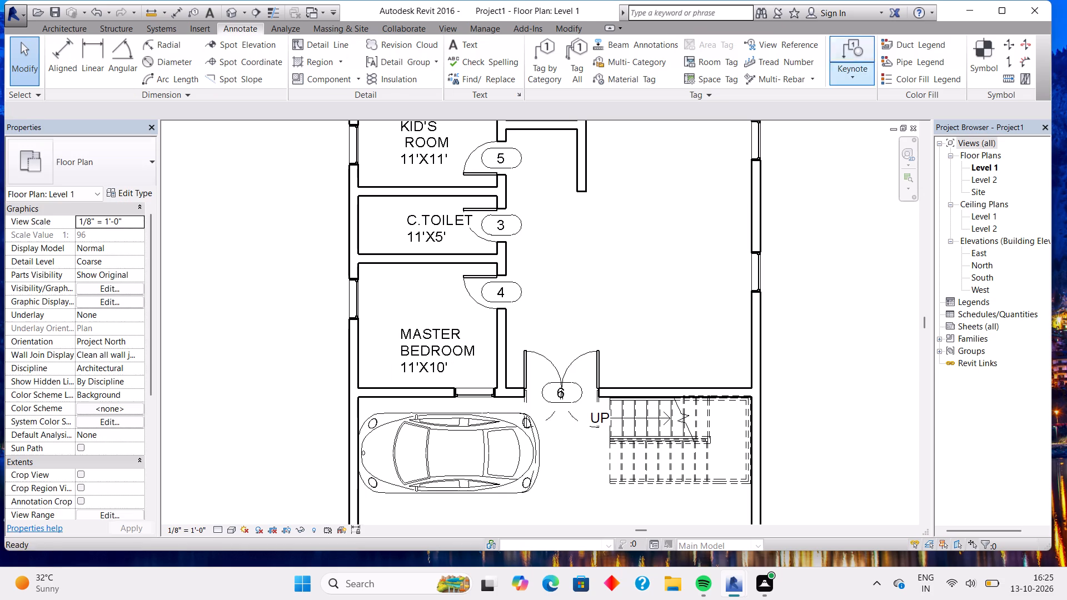
# Add a two-line text label reading STORE 6'X6' in the small room with door 2, beside the KID'S ROOM.
pyautogui.moveTo(622, 261); pyautogui.dragTo(548, 369, button='middle')
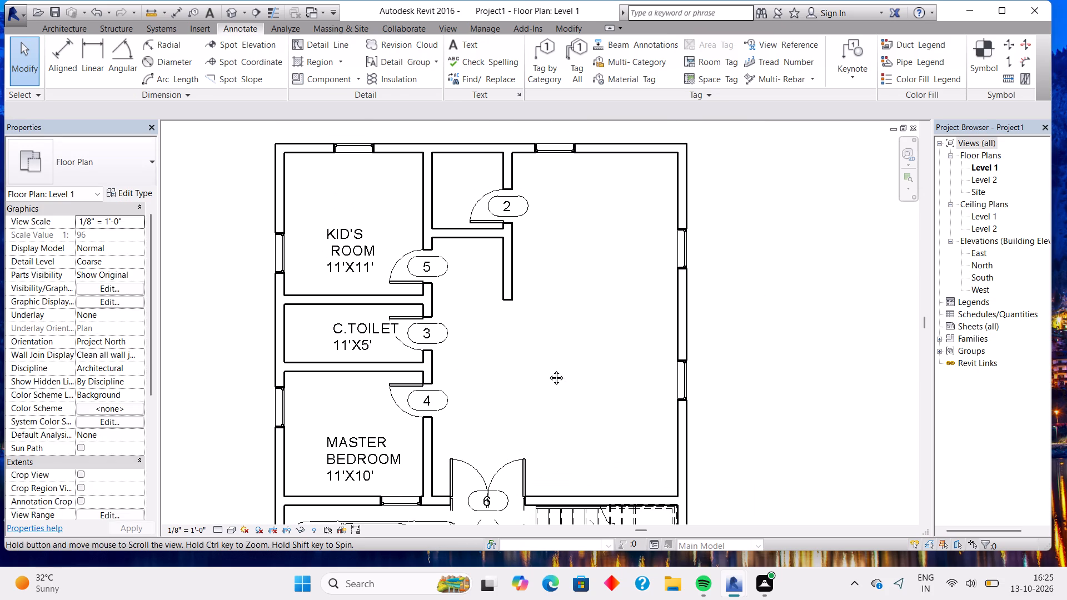
pyautogui.moveTo(548, 369); pyautogui.dragTo(470, 373, button='middle')
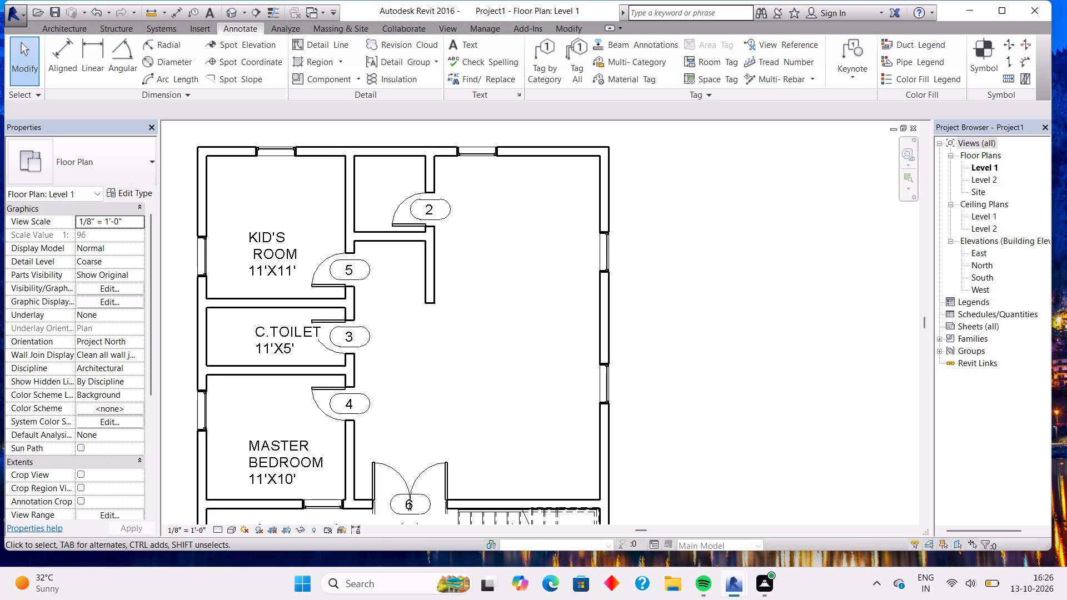
pyautogui.click(466, 46)
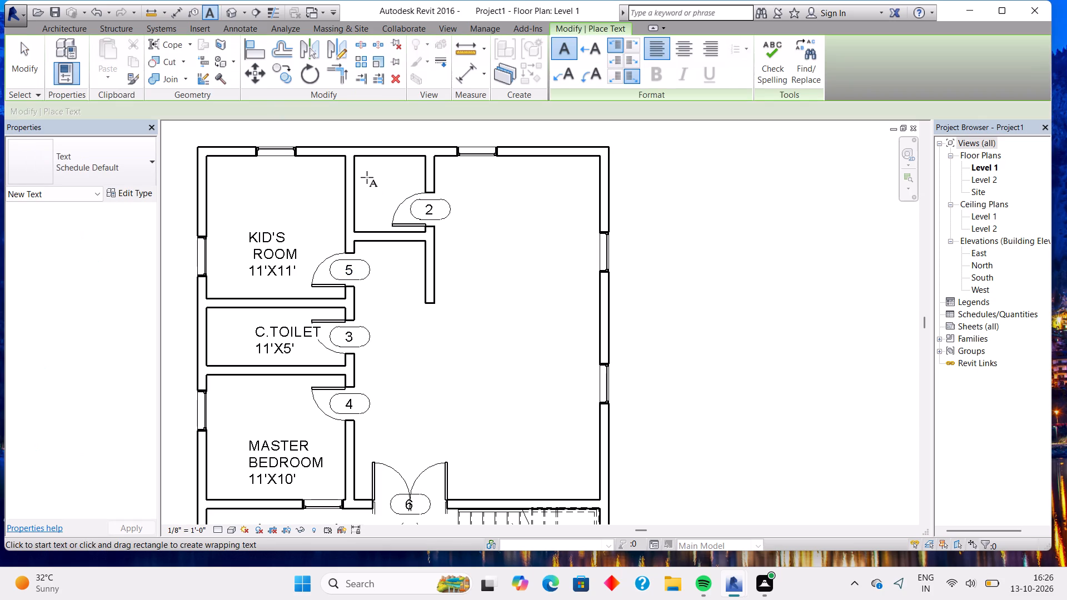
pyautogui.click(367, 169)
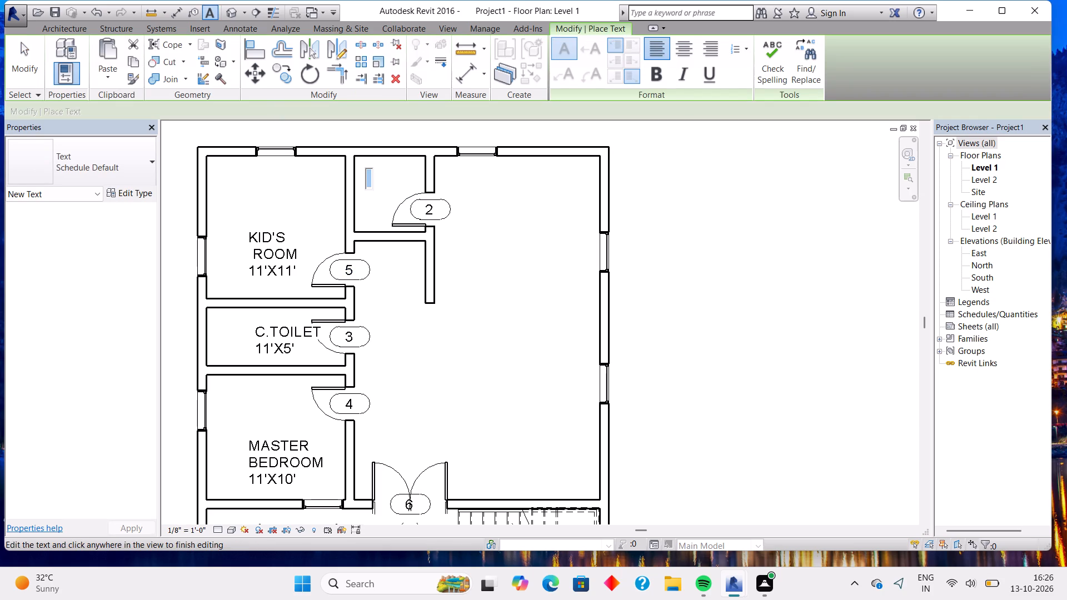
pyautogui.write('STORE')
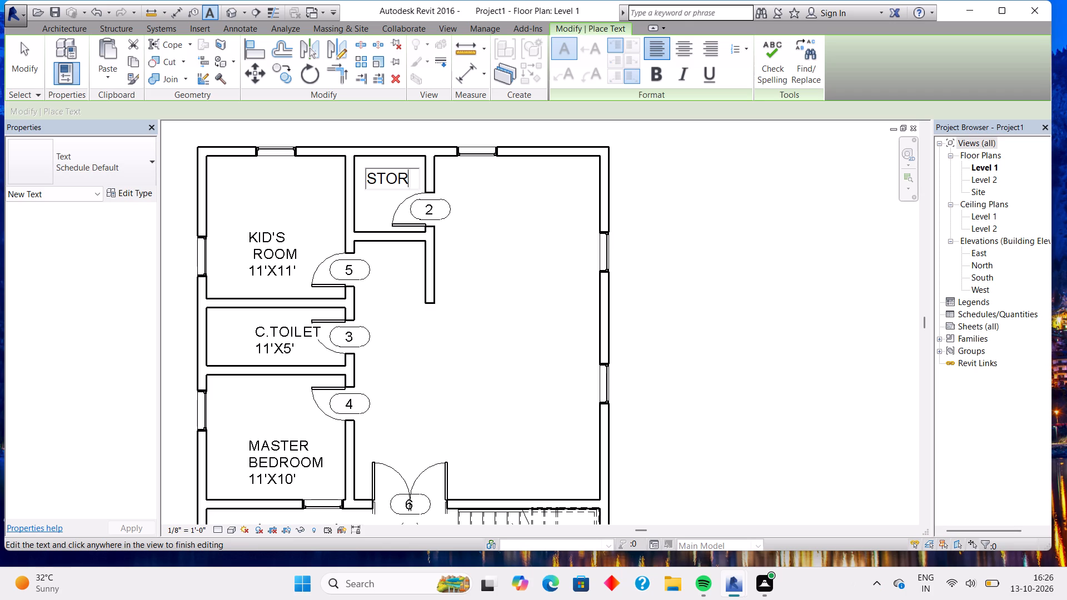
pyautogui.press('Return')
pyautogui.press('6')
pyautogui.press('x')
pyautogui.press('BackSpace')
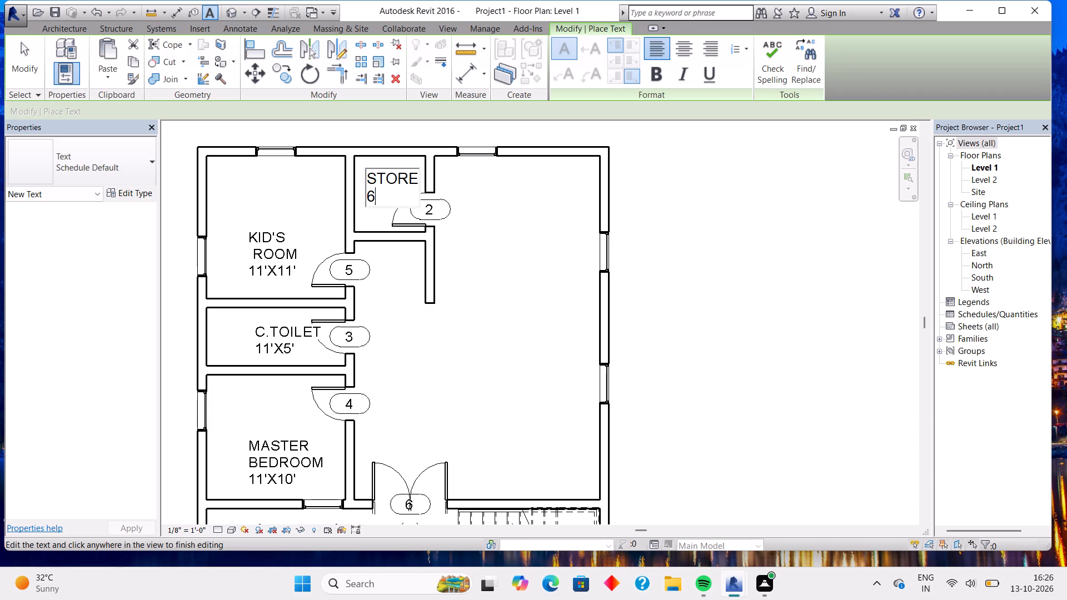
pyautogui.press("'")
pyautogui.press('x')
pyautogui.press('6')
pyautogui.press("'")
pyautogui.click(496, 227)
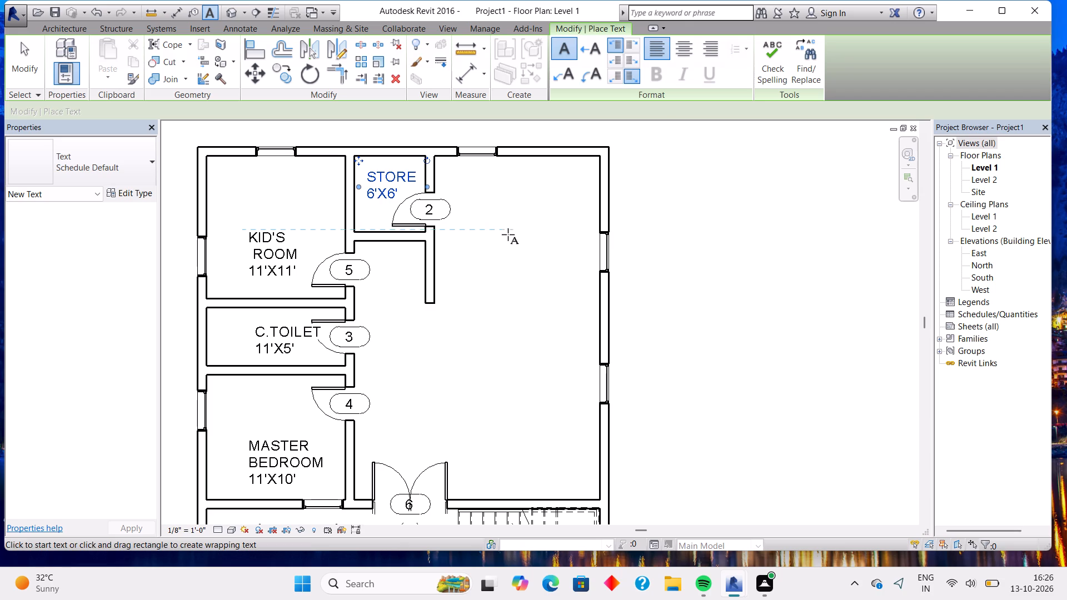
# Add a two-line text label reading KITCHEN 10'X11' in the upper part of the open area east of the store.
pyautogui.click(501, 227)
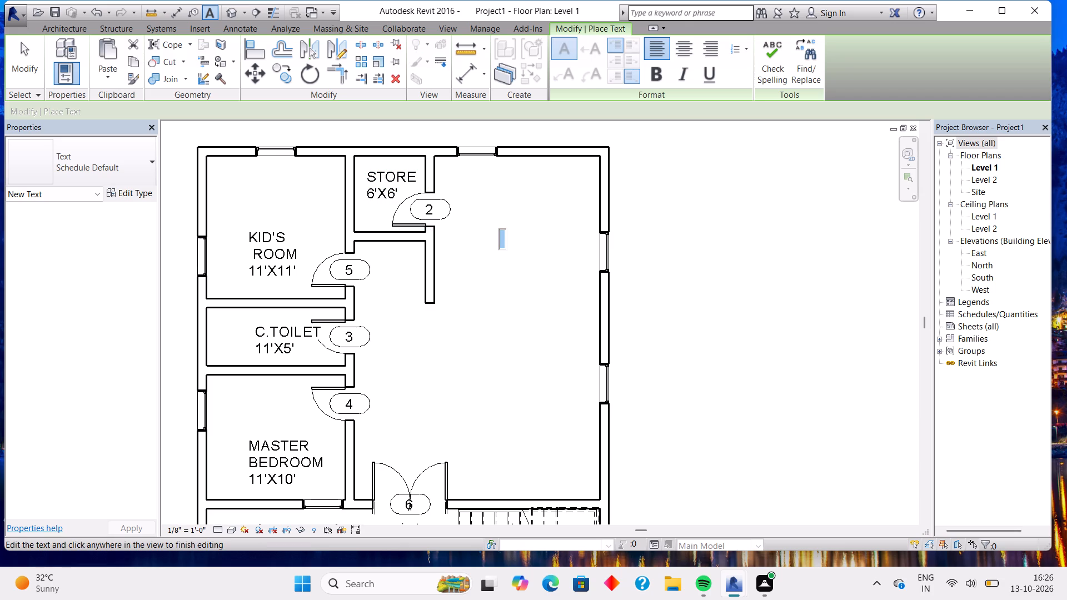
pyautogui.write('KITCHE')
pyautogui.press('n')
pyautogui.press('Return')
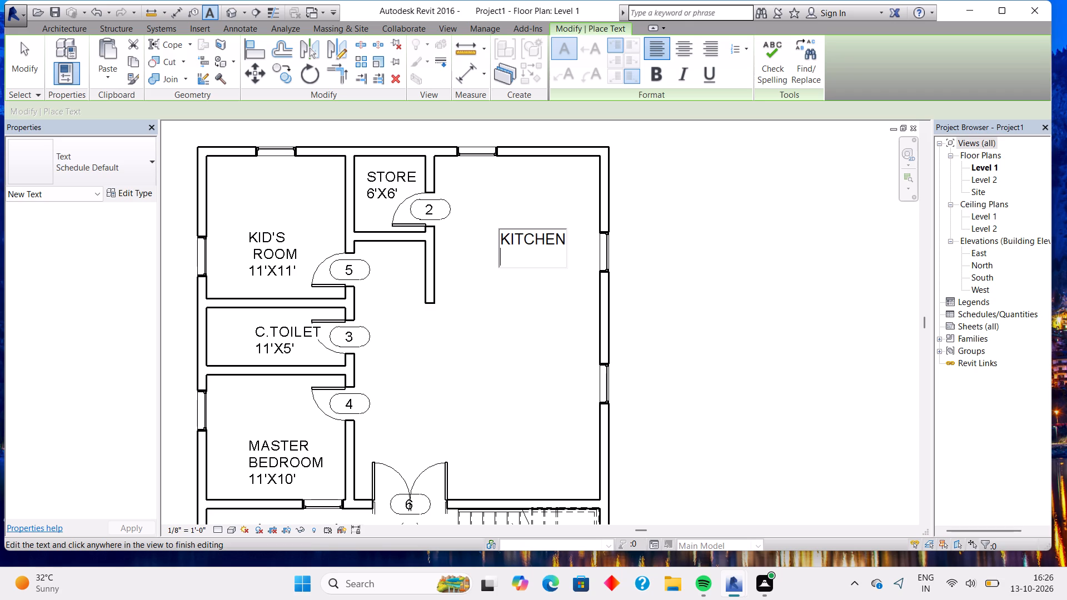
pyautogui.write('10')
pyautogui.press("'")
pyautogui.write('X11')
pyautogui.press("'")
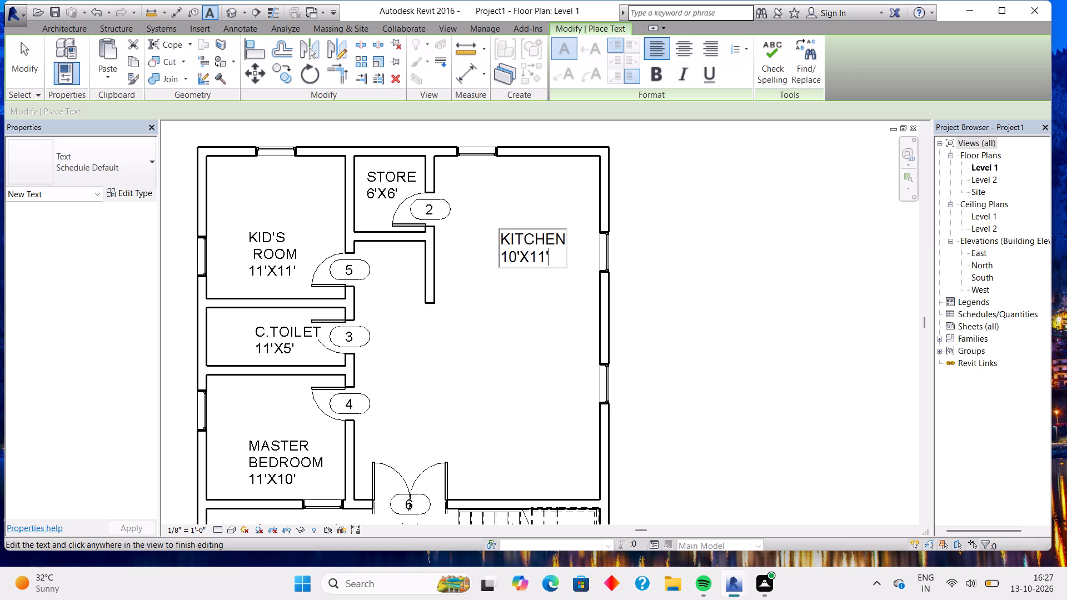
pyautogui.click(544, 285)
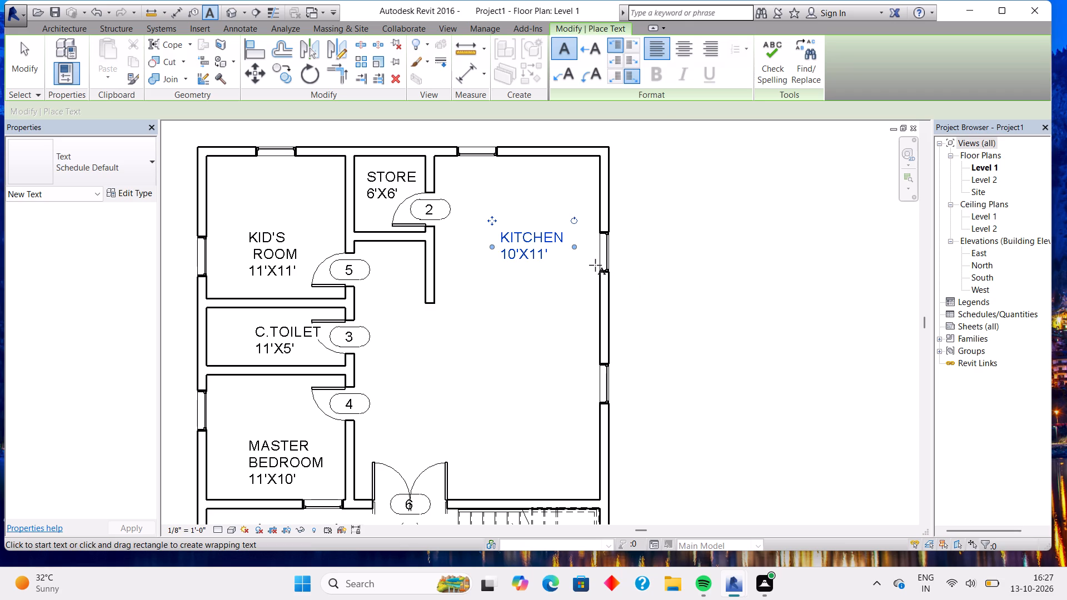
# Add a two-line text label reading PASSAGE 6'X6' in the space below the STORE, beside door 5.
pyautogui.click(376, 259)
pyautogui.write('PS')
pyautogui.press('BackSpace')
pyautogui.write('ASSAGE')
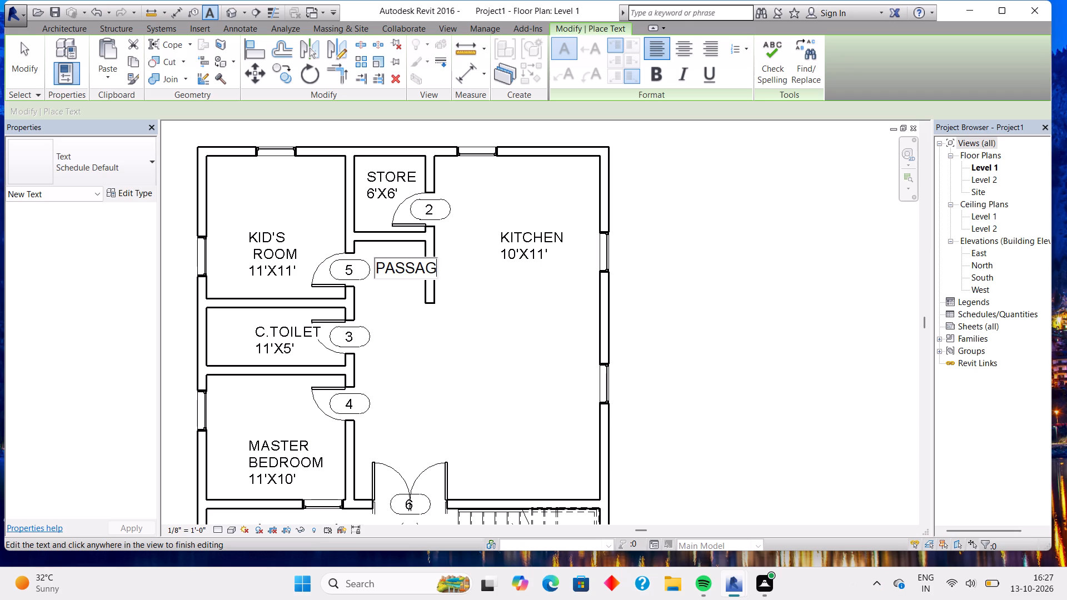
pyautogui.press('Return')
pyautogui.press('6')
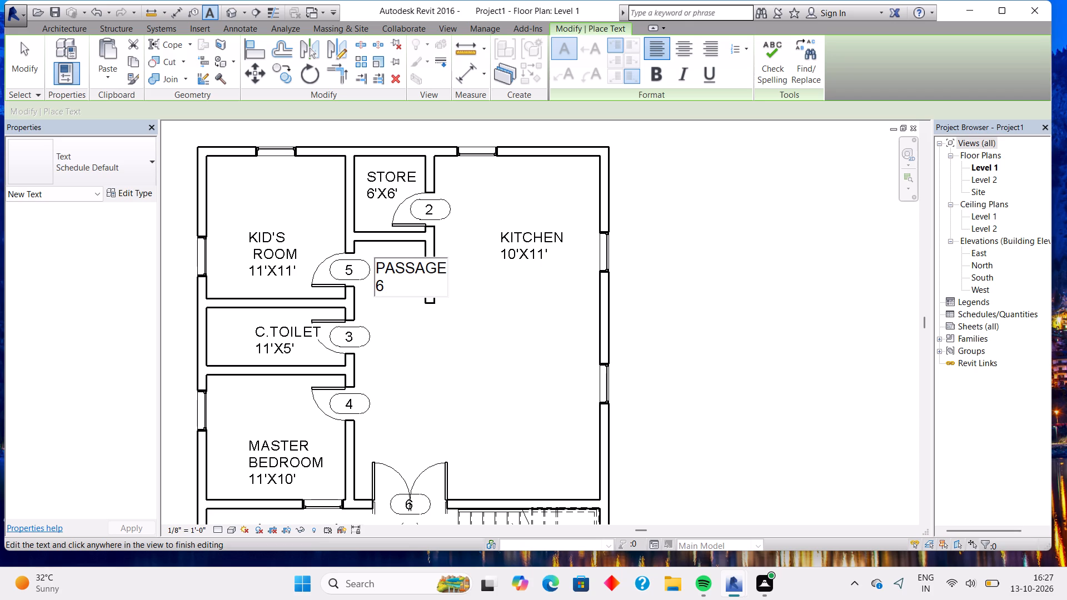
pyautogui.press("'")
pyautogui.press('x')
pyautogui.press('6')
pyautogui.press("'")
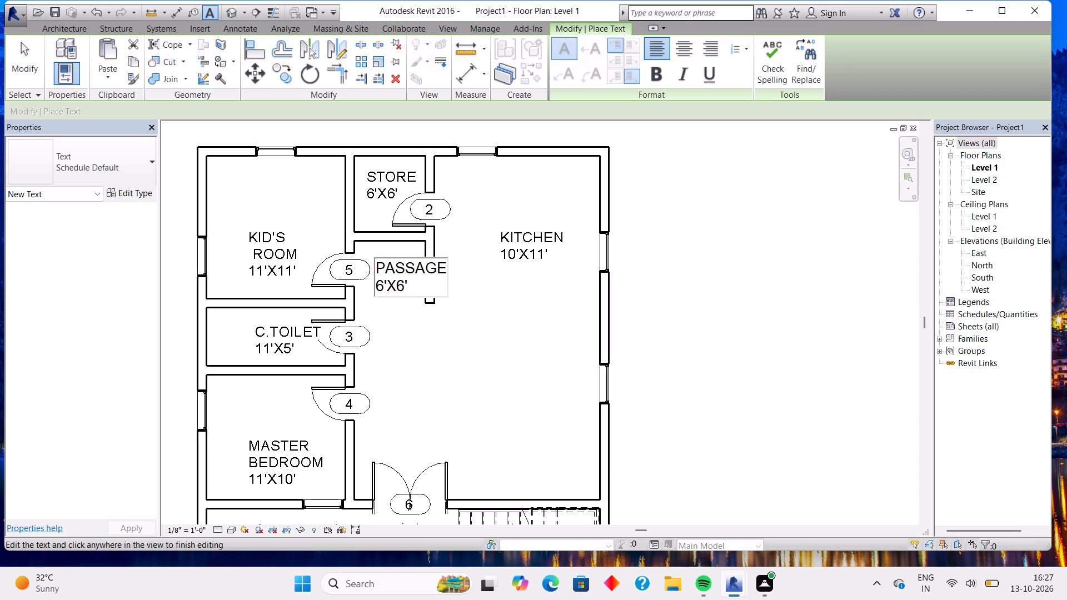
pyautogui.click(498, 365)
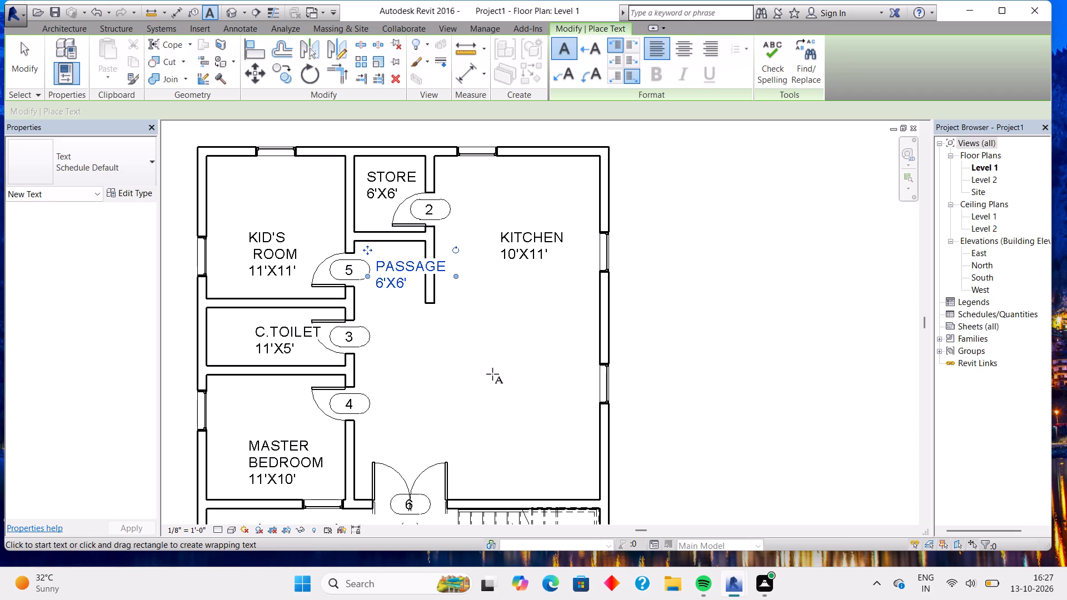
# Start a text label in the open area below the kitchen, reading LIVING, ROOM, CUM, DINING on four lines.
pyautogui.click(438, 352)
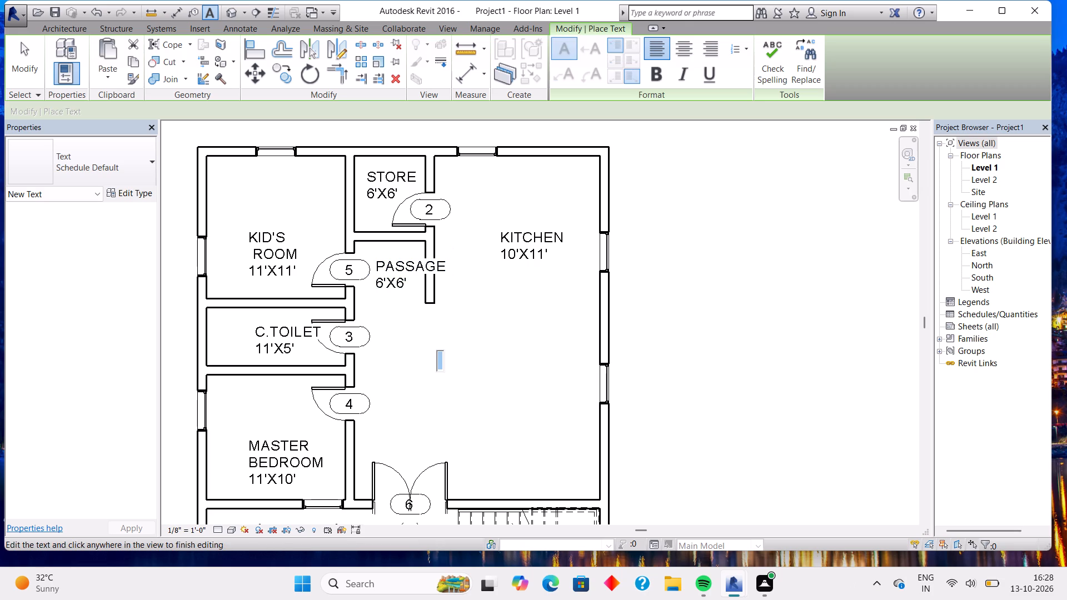
pyautogui.write('LIVING')
pyautogui.press('Return')
pyautogui.write('ROOM')
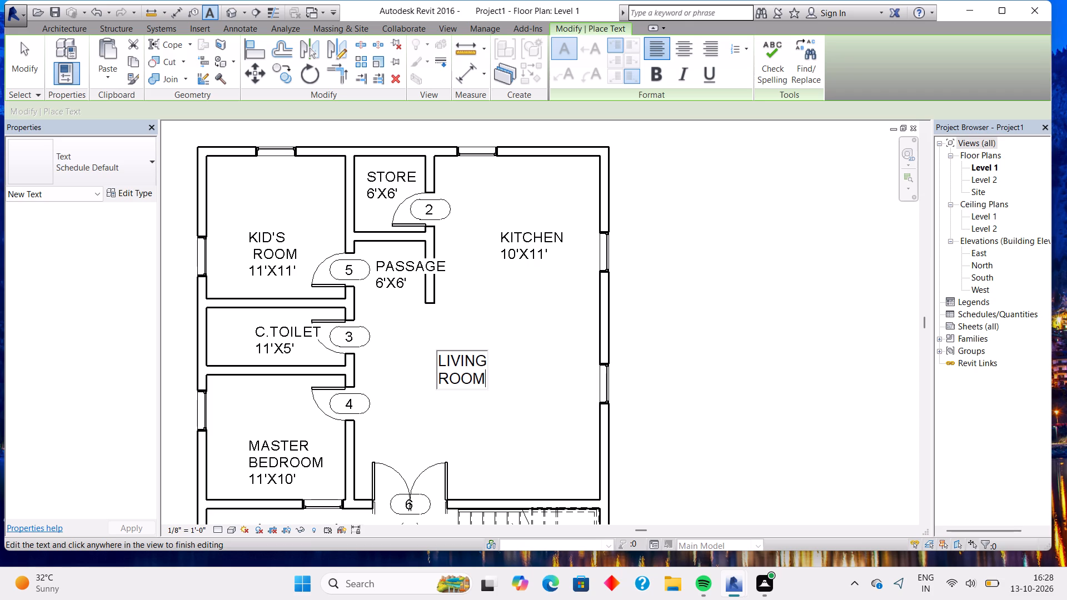
pyautogui.press('Return')
pyautogui.write('CUM')
pyautogui.press('Return')
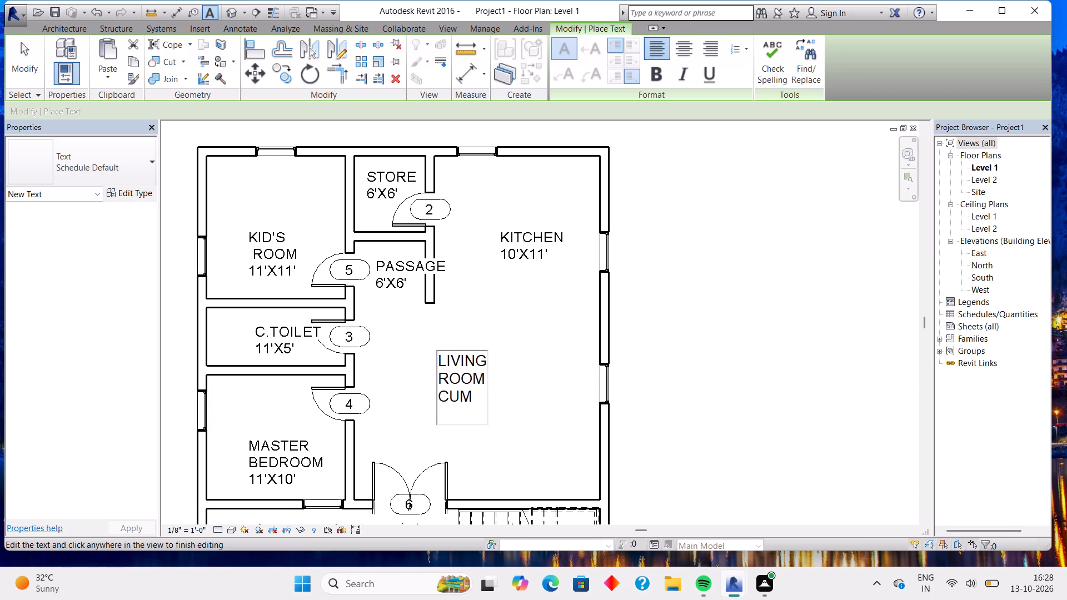
pyautogui.write('DININ')
pyautogui.press('g')
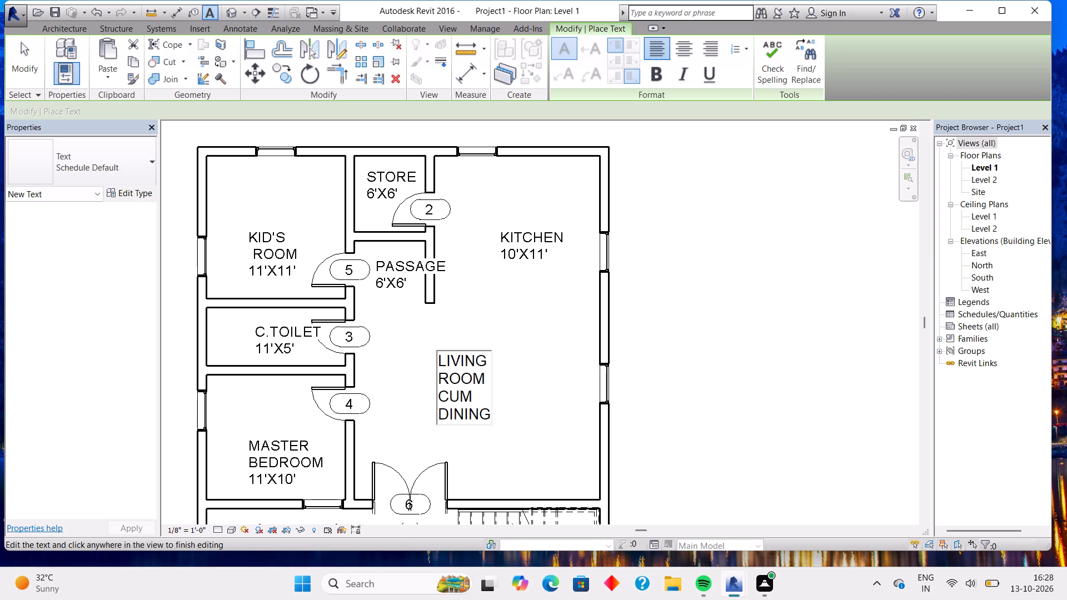
# Add the size 16'9" X15'9" as the fifth line of the LIVING ROOM CUM DINING label and finish it.
pyautogui.press('Return')
pyautogui.press('1')
pyautogui.press('6')
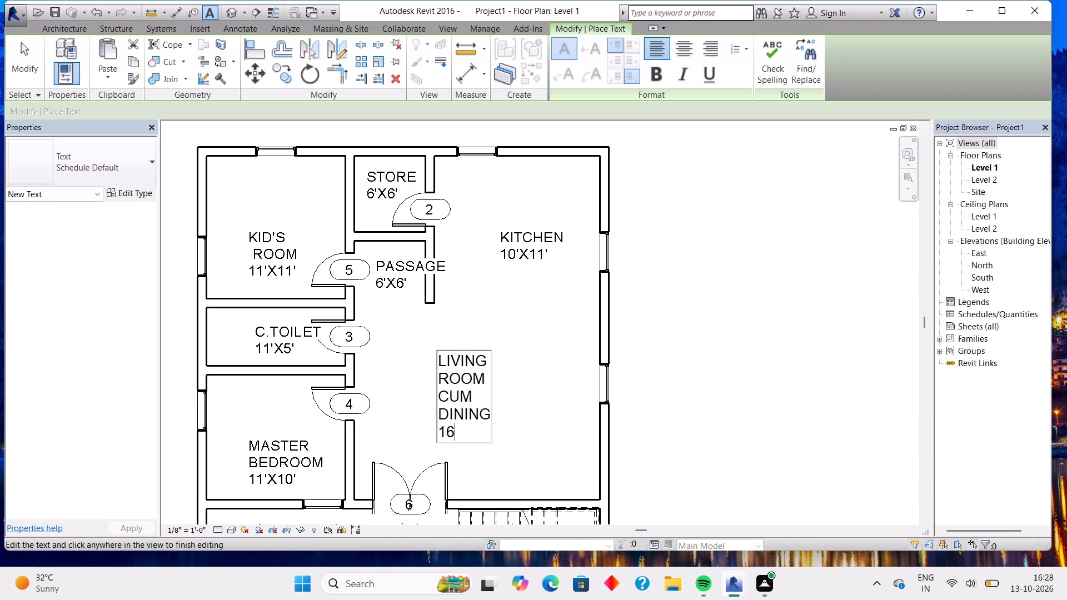
pyautogui.press("'")
pyautogui.press('x')
pyautogui.press('9')
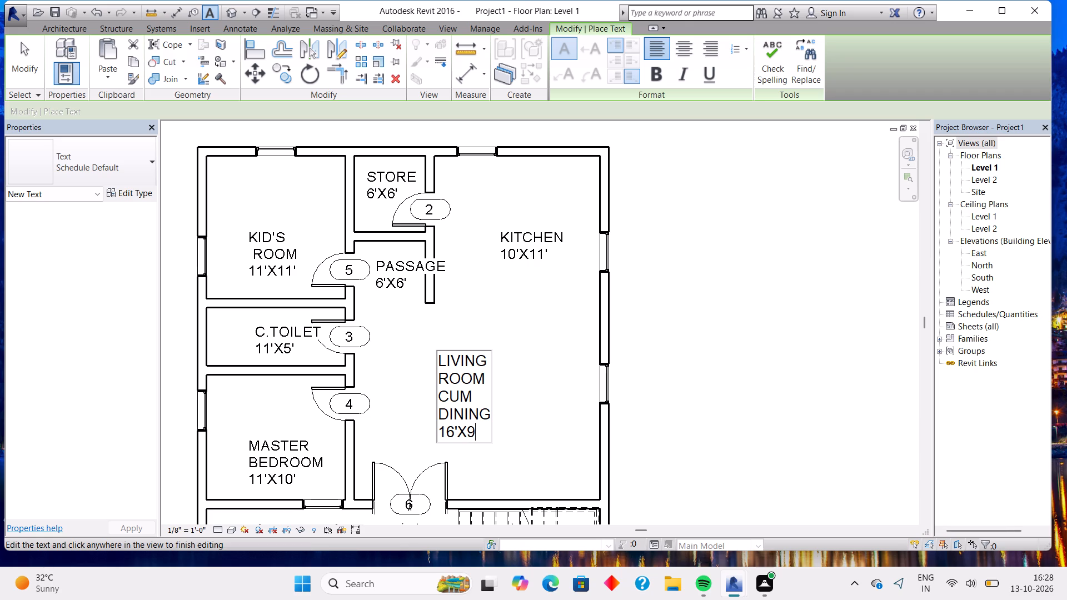
pyautogui.press('x')
pyautogui.press('BackSpace')
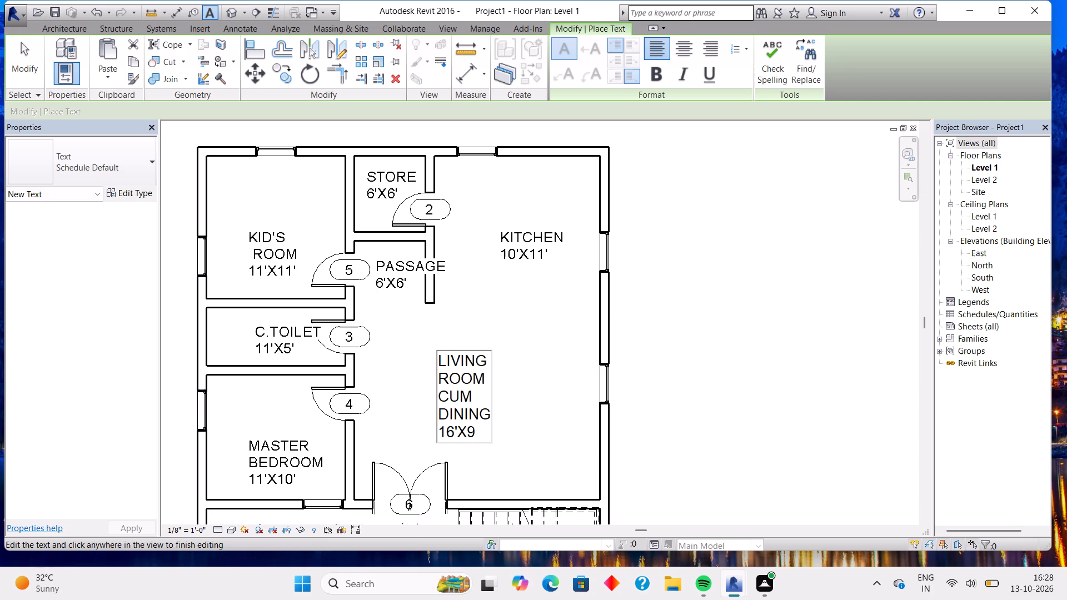
pyautogui.press("'")
pyautogui.press('x')
pyautogui.press('BackSpace')
pyautogui.press('BackSpace')
pyautogui.press('BackSpace')
pyautogui.press('BackSpace')
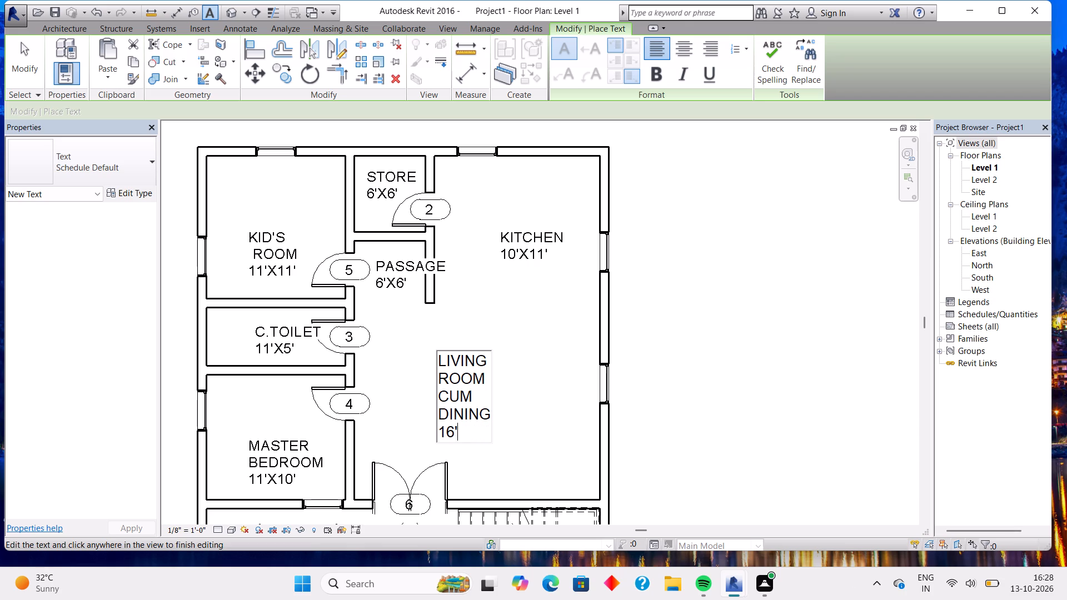
pyautogui.press('9')
pyautogui.press("'")
pyautogui.press('BackSpace')
pyautogui.hotkey('shift', '"')
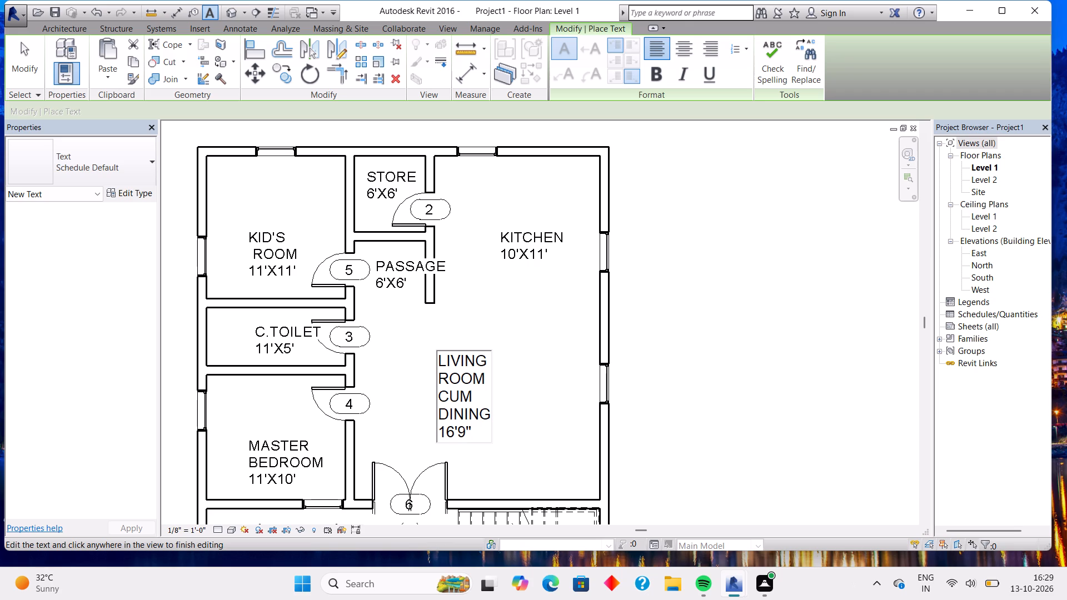
pyautogui.press('space')
pyautogui.write('X')
pyautogui.write('15')
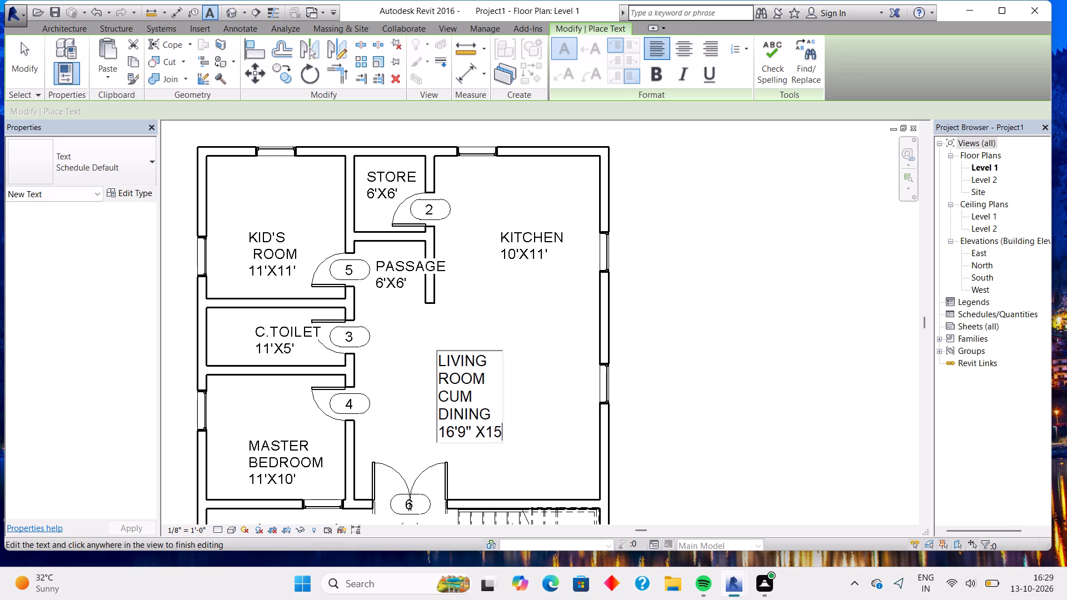
pyautogui.press("'")
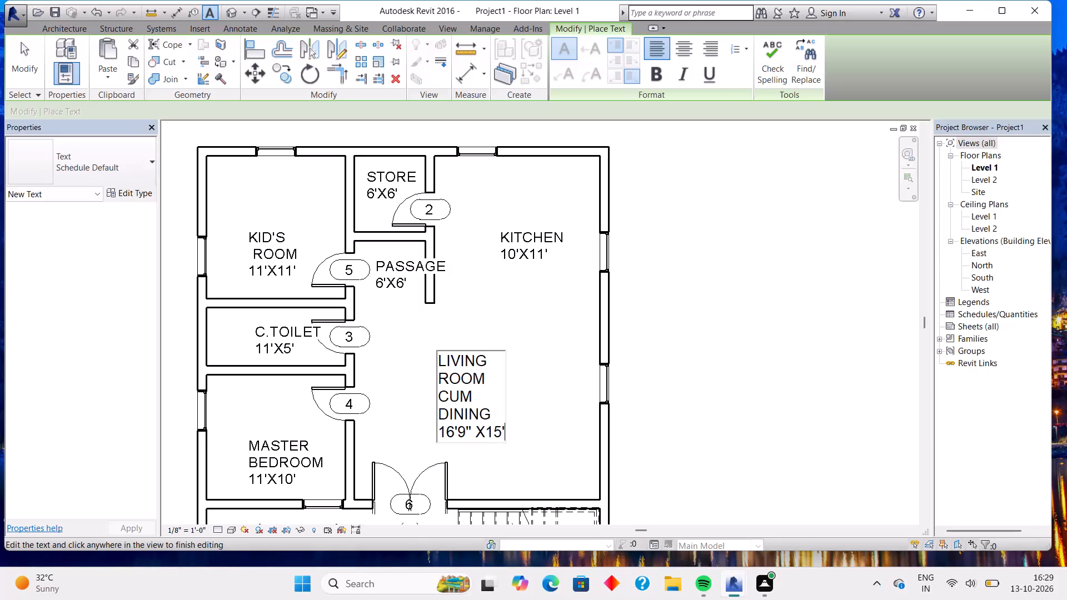
pyautogui.press('9')
pyautogui.hotkey('shift', '"')
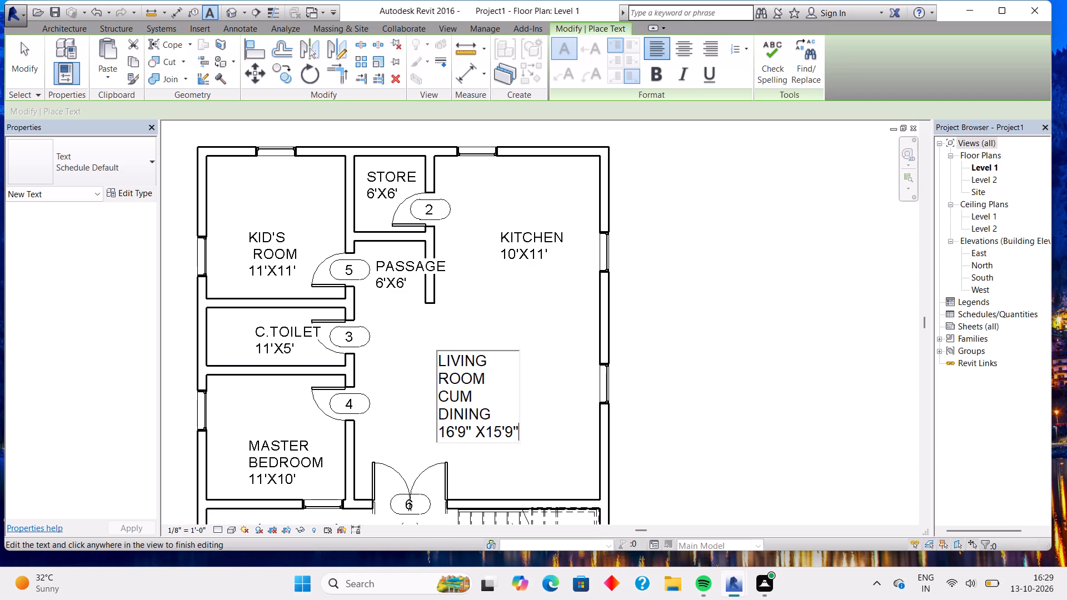
pyautogui.click(613, 253)
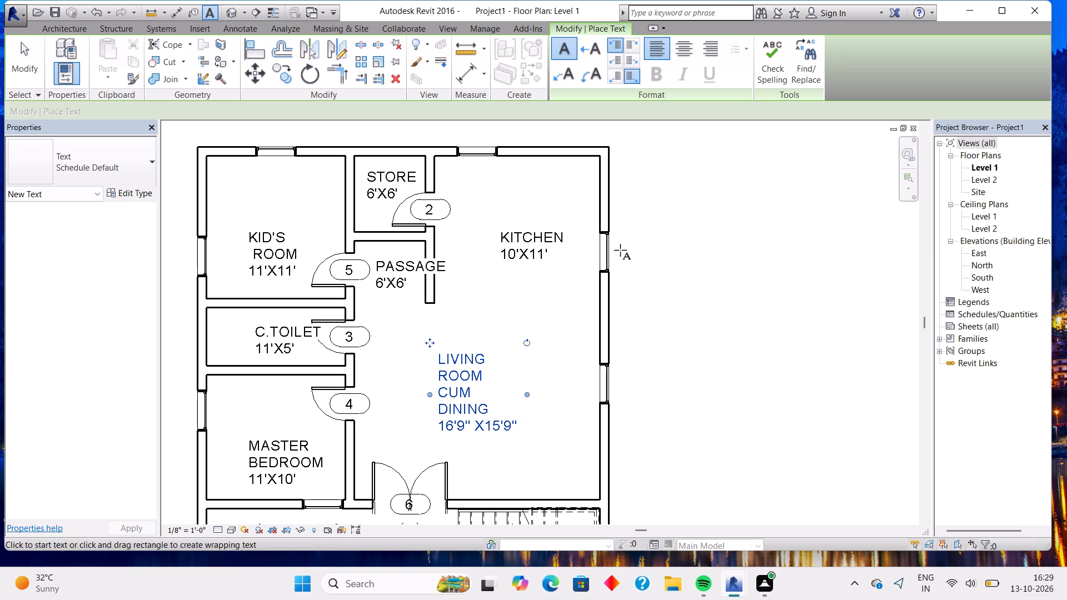
# Add a W text label outside each of the two east wall windows, beside the kitchen and the living room.
pyautogui.press('w')
pyautogui.click(614, 250)
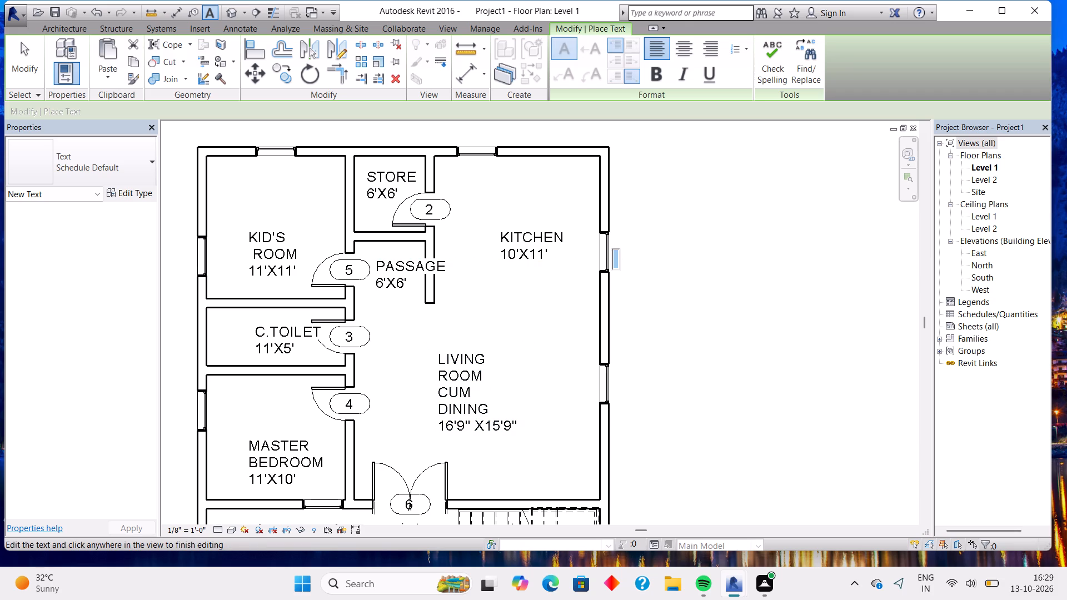
pyautogui.press('w')
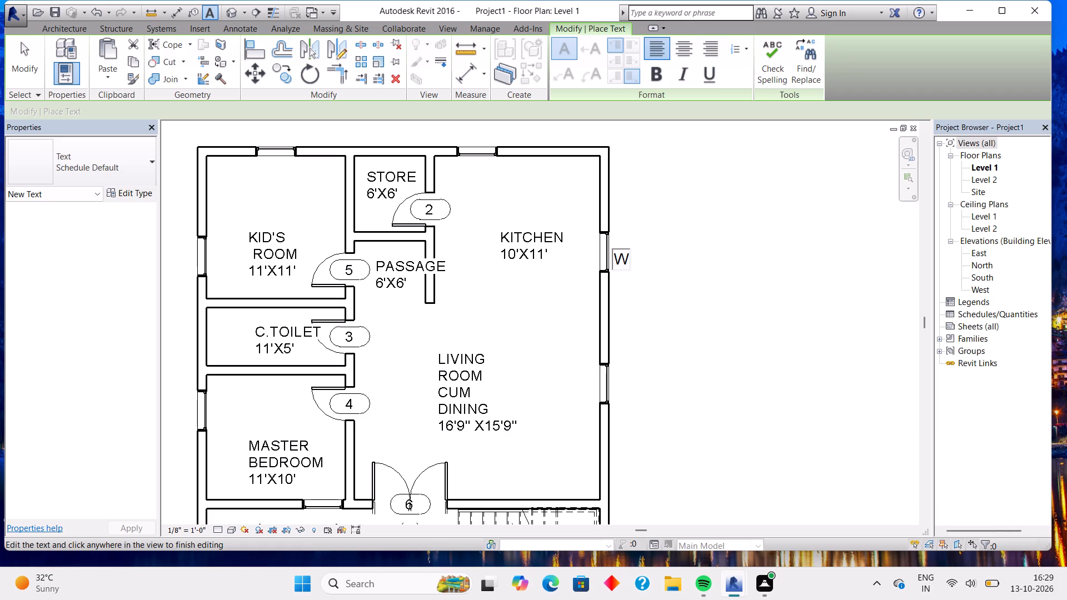
pyautogui.click(619, 383)
pyautogui.press('w')
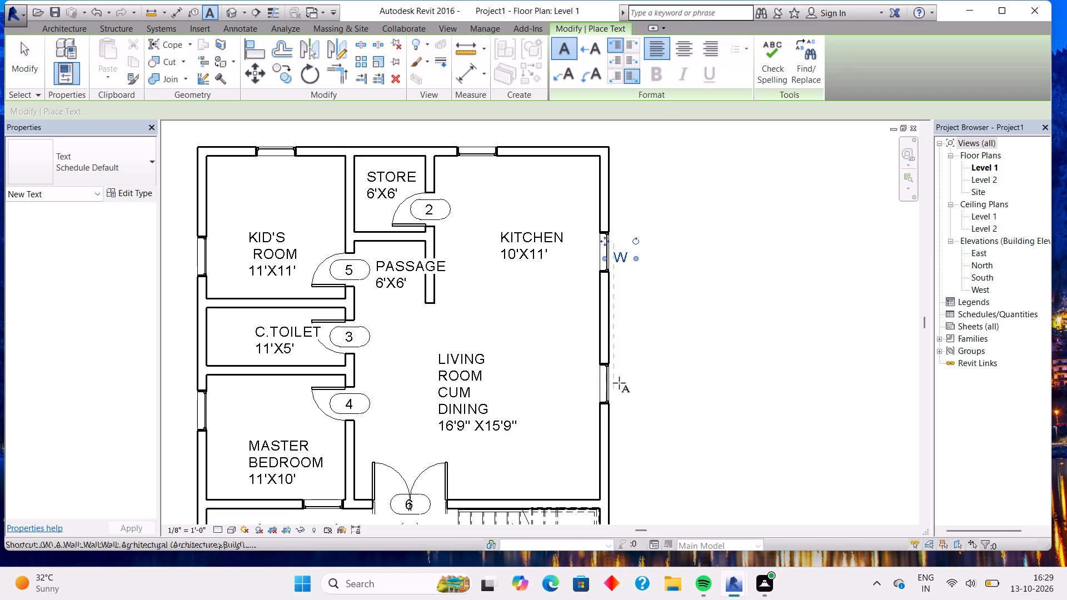
pyautogui.click(614, 384)
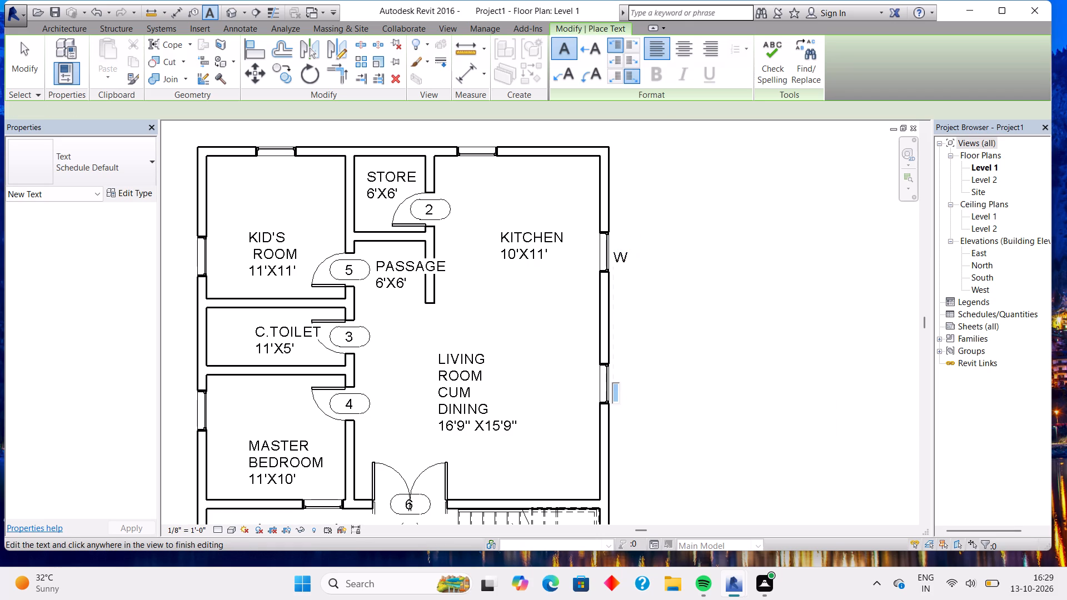
pyautogui.press('w')
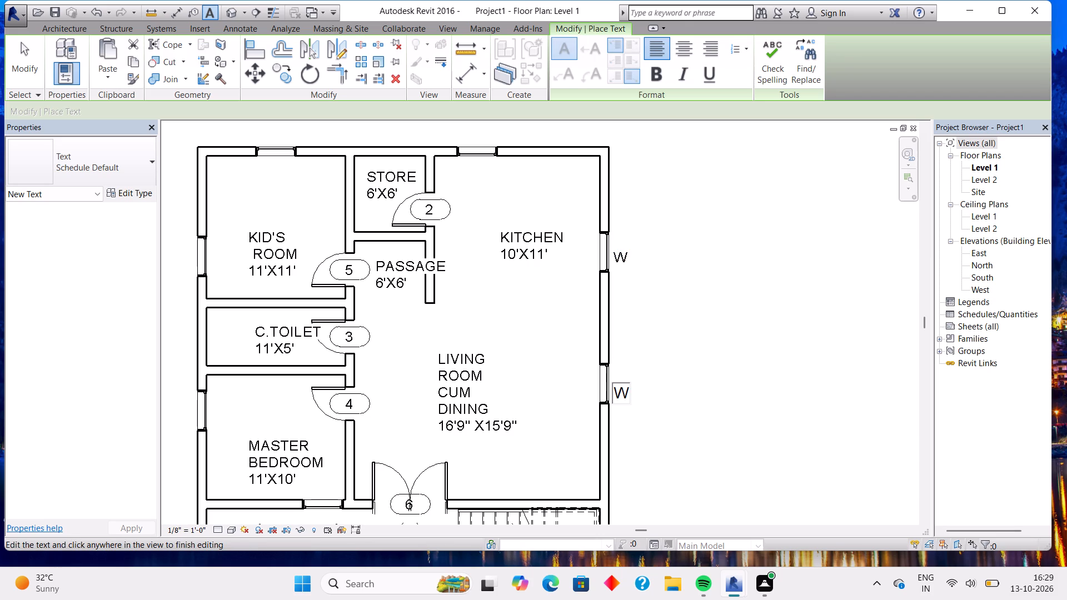
pyautogui.click(465, 141)
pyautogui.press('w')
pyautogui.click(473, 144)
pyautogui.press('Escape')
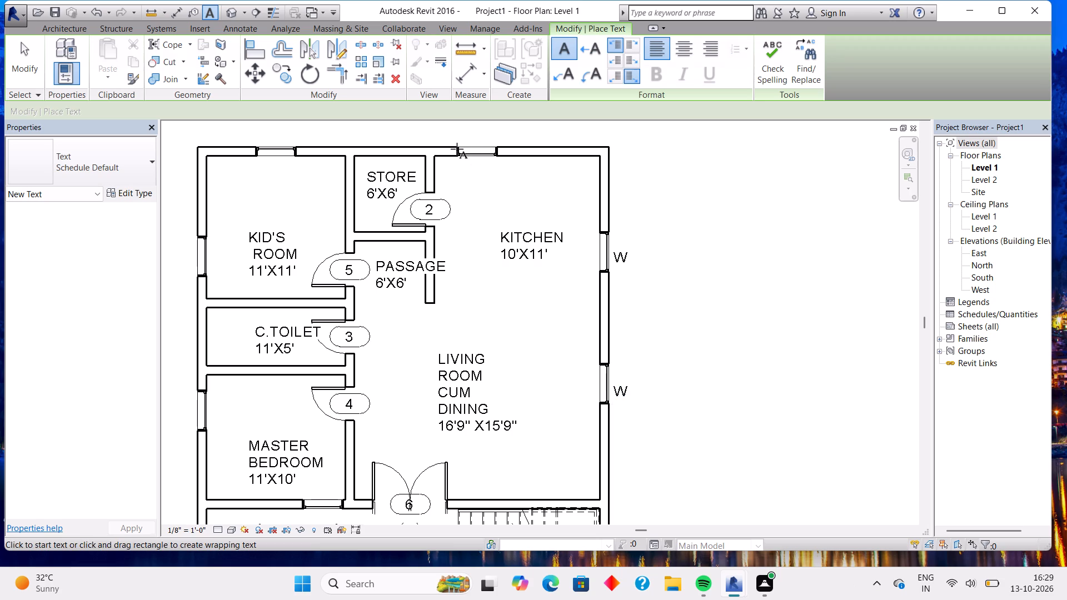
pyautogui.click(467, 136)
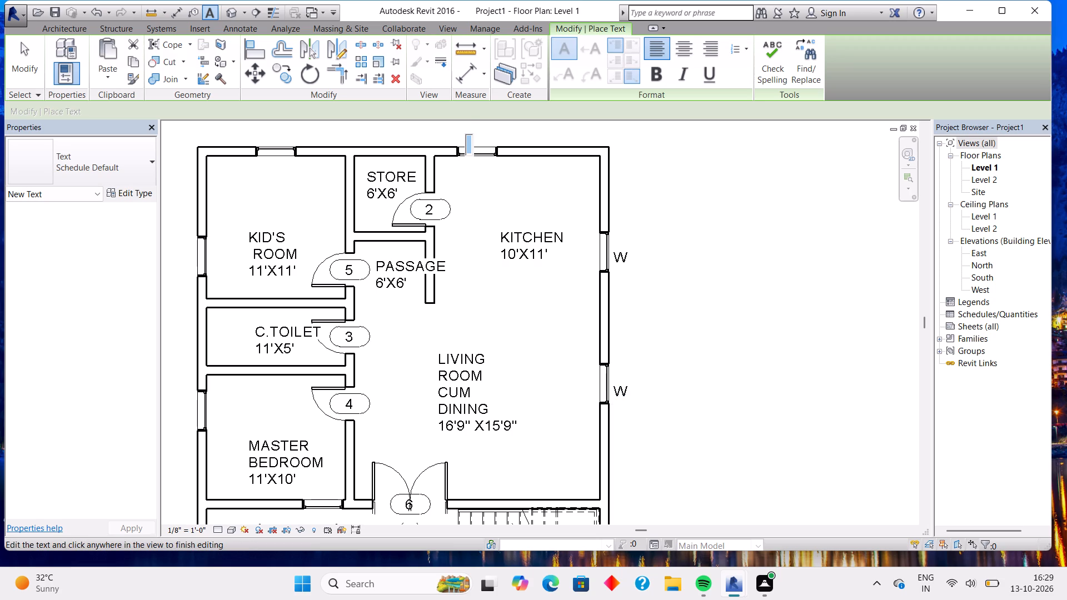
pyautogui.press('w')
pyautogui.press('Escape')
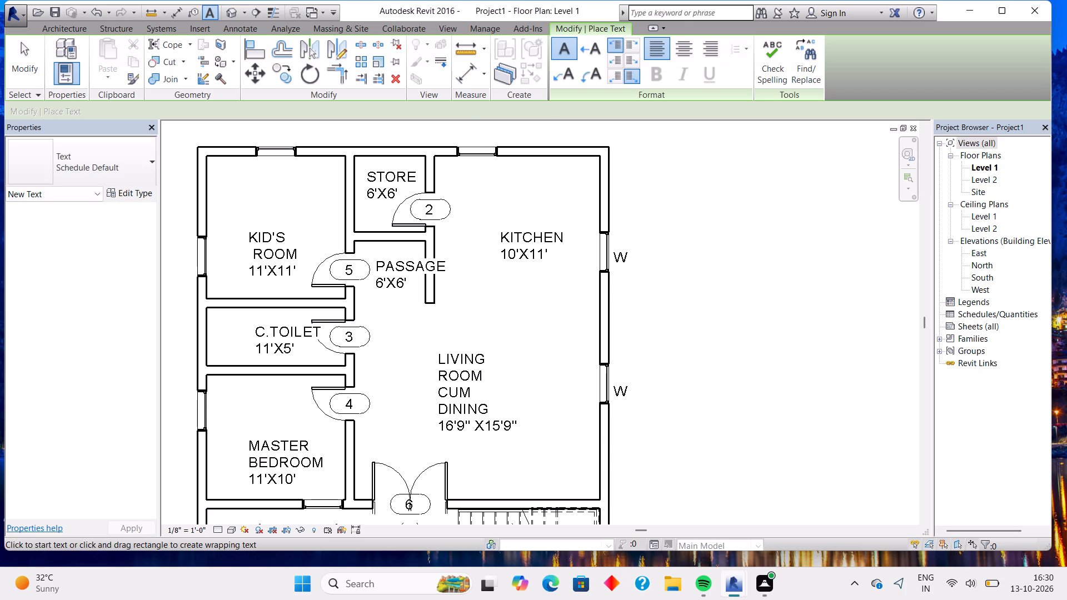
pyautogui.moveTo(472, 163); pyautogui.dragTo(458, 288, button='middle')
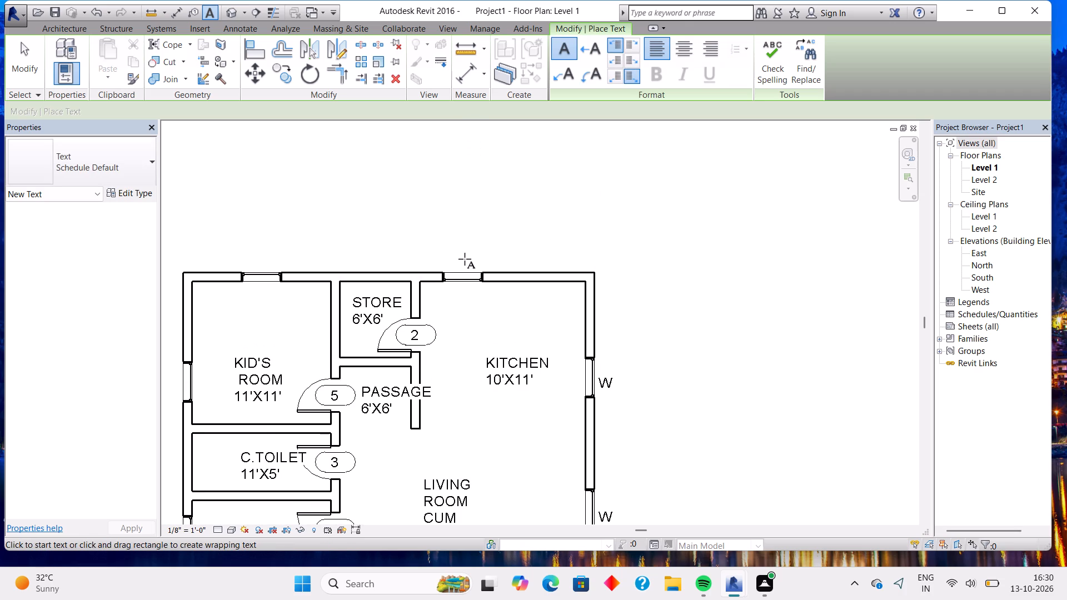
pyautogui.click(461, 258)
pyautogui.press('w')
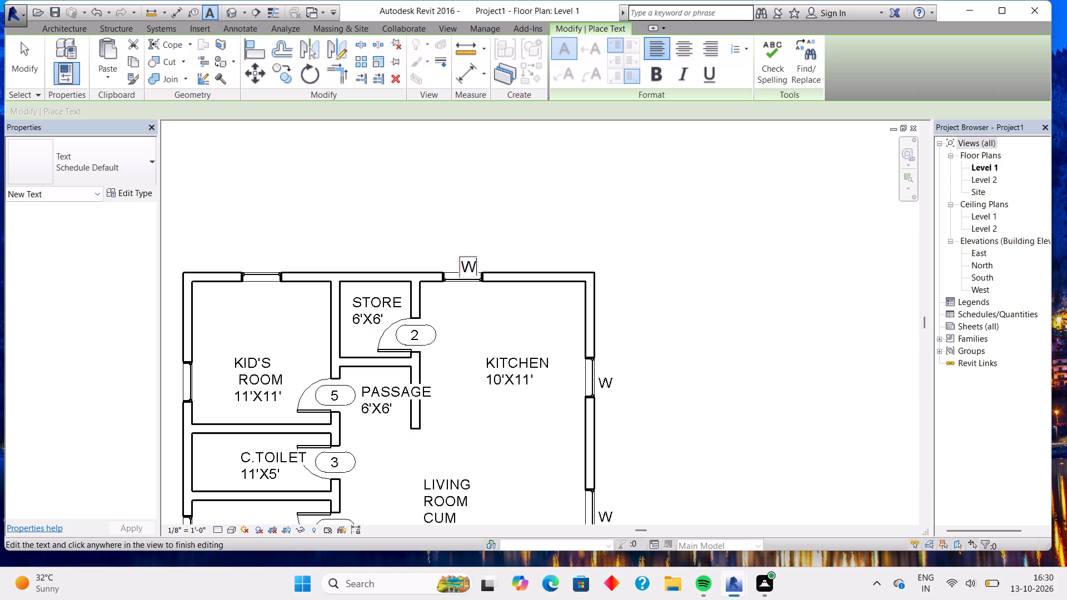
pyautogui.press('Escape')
# Add a W text label outside the kitchen's north window, clear of the wall.
pyautogui.click(454, 247)
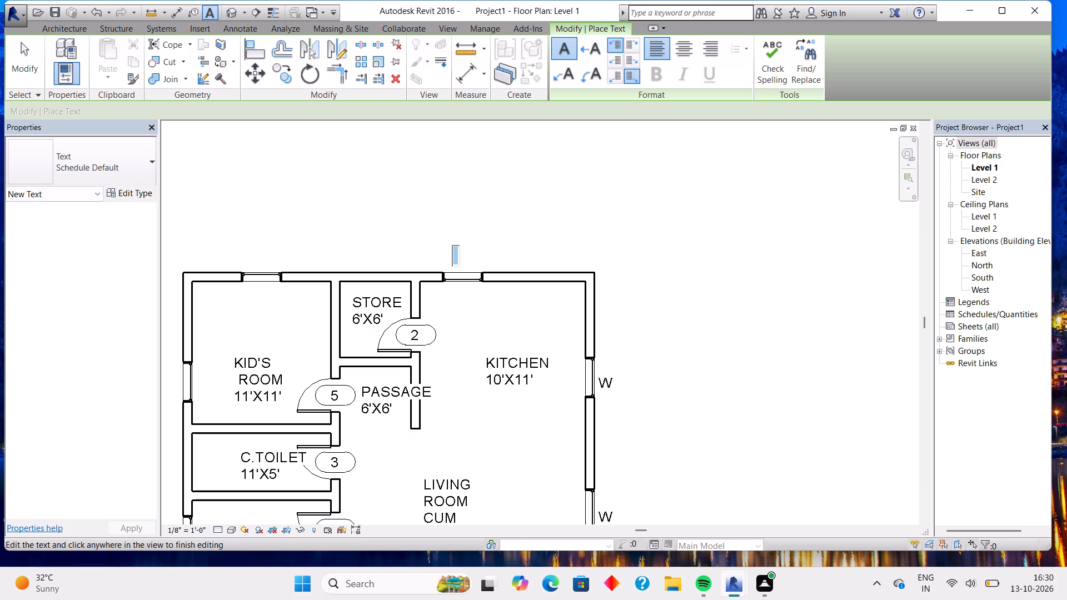
pyautogui.write('WW')
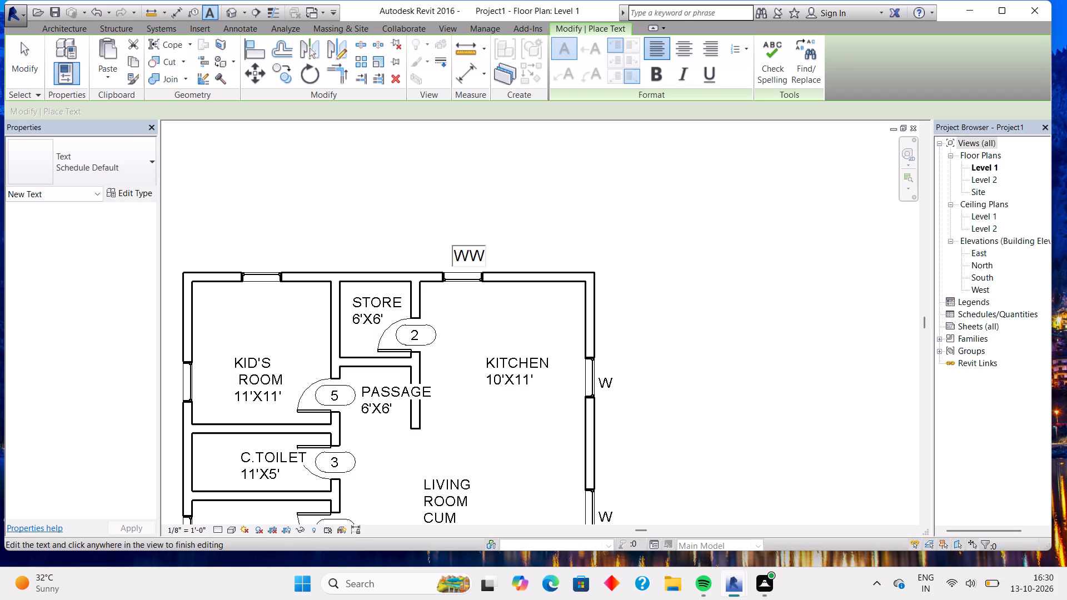
pyautogui.press('BackSpace')
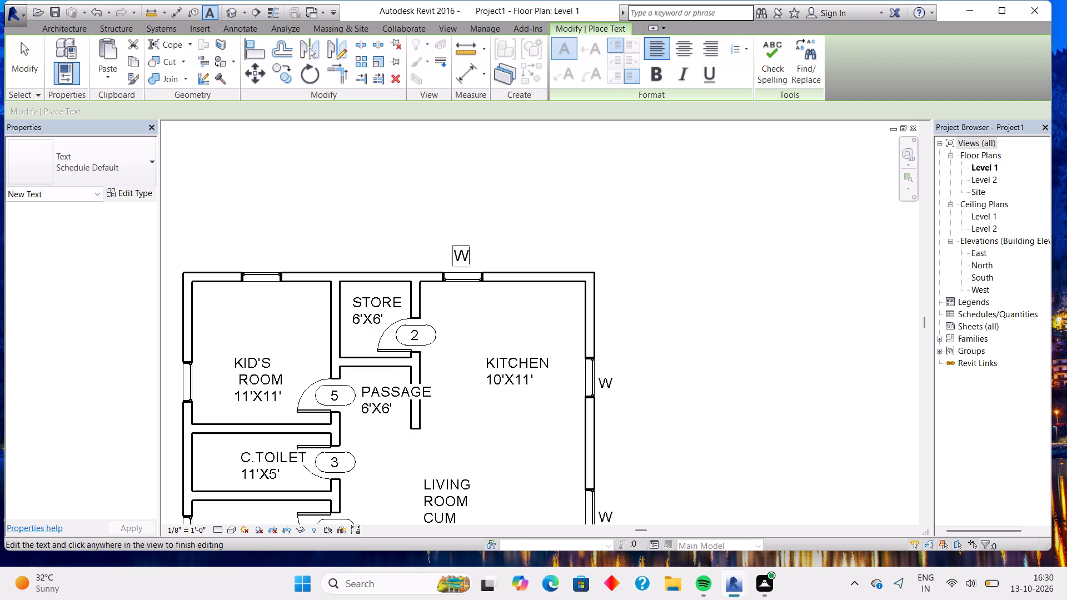
pyautogui.press('Down')
pyautogui.press('Down')
pyautogui.press('Down')
pyautogui.press('Down')
pyautogui.press('Down')
pyautogui.press('Down')
pyautogui.click(257, 251)
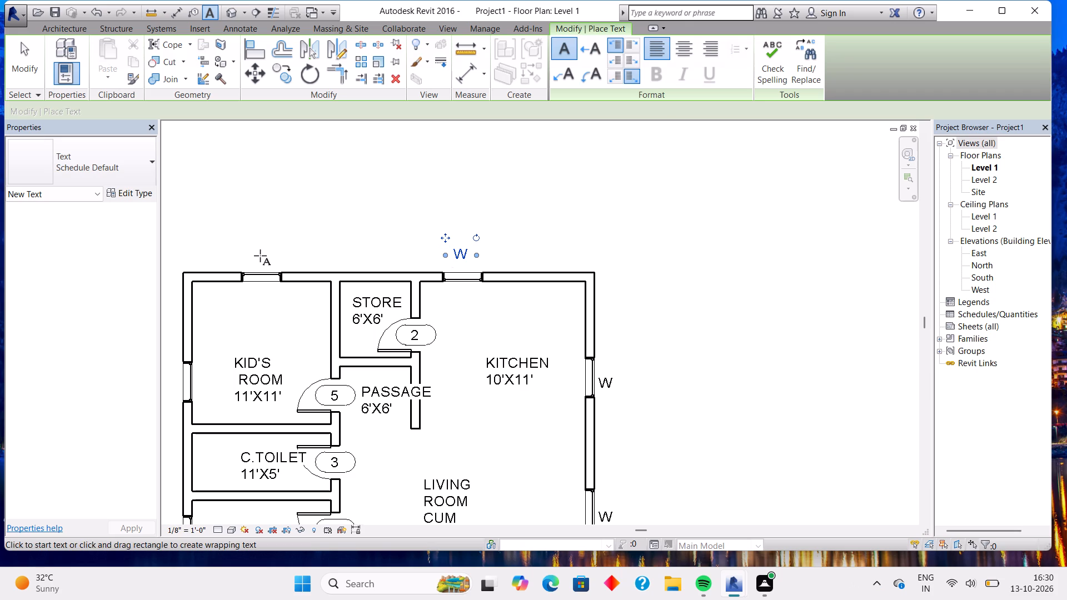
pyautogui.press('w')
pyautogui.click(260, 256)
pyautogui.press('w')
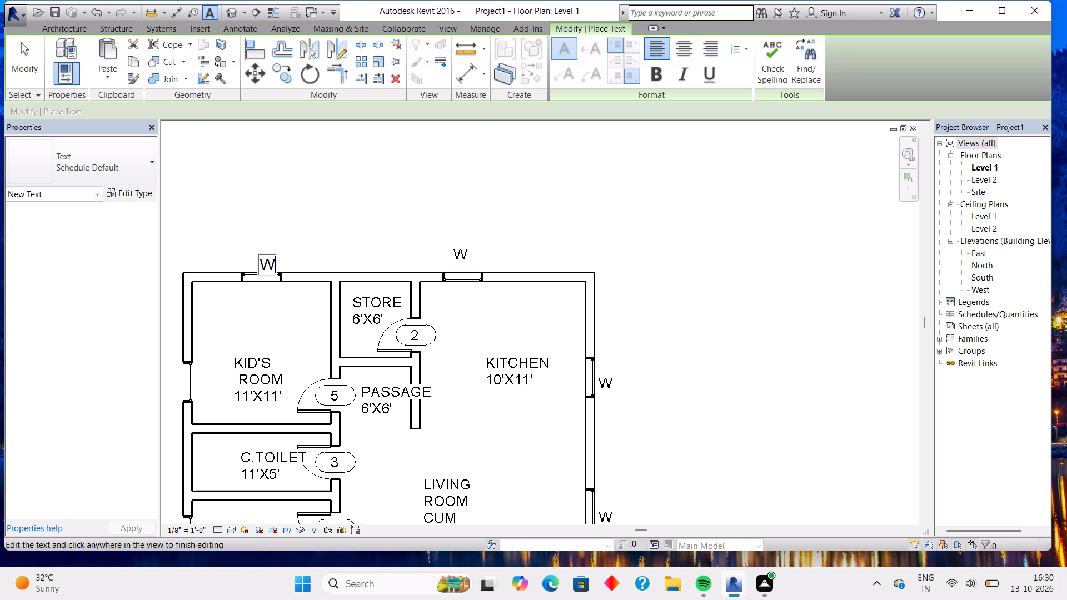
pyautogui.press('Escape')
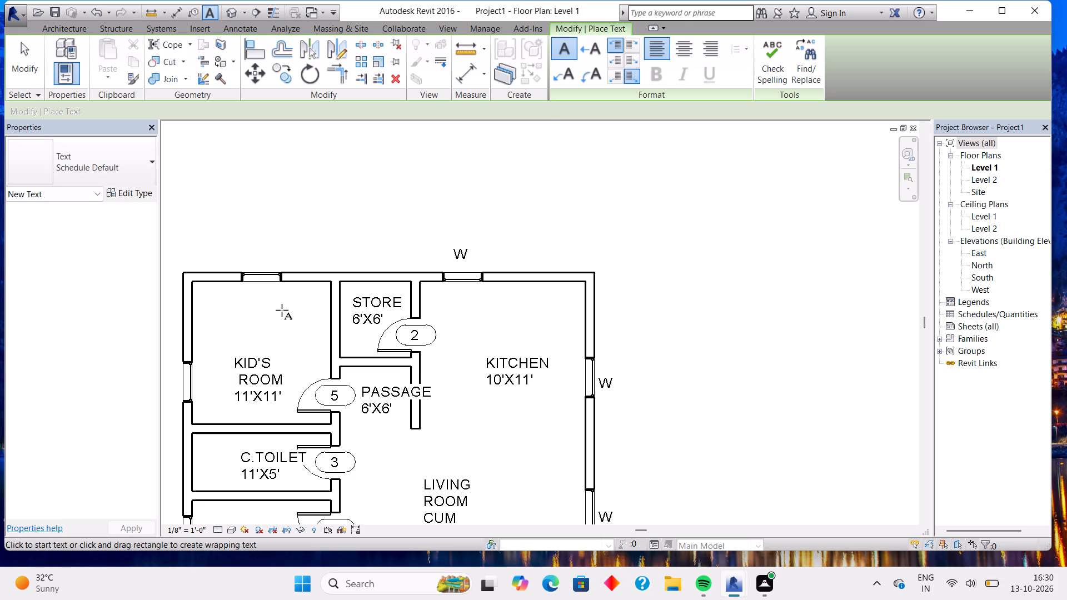
# Add a W text label outside the kid's room's north window, clear of the wall.
pyautogui.click(257, 250)
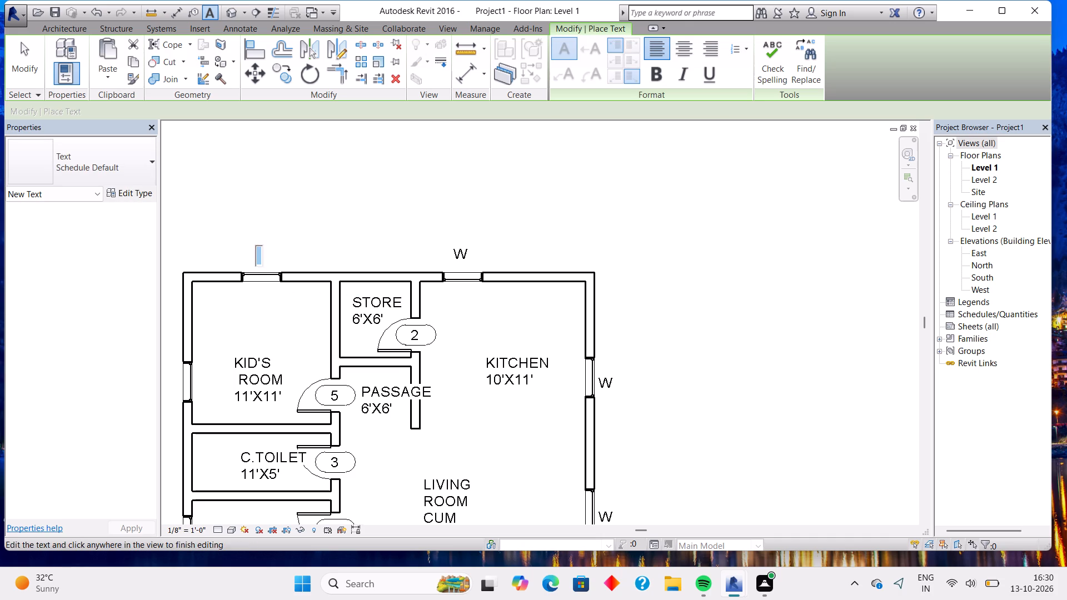
pyautogui.press('w')
pyautogui.moveTo(252, 308); pyautogui.dragTo(353, 252, button='middle')
pyautogui.scroll(1, 366, 246)
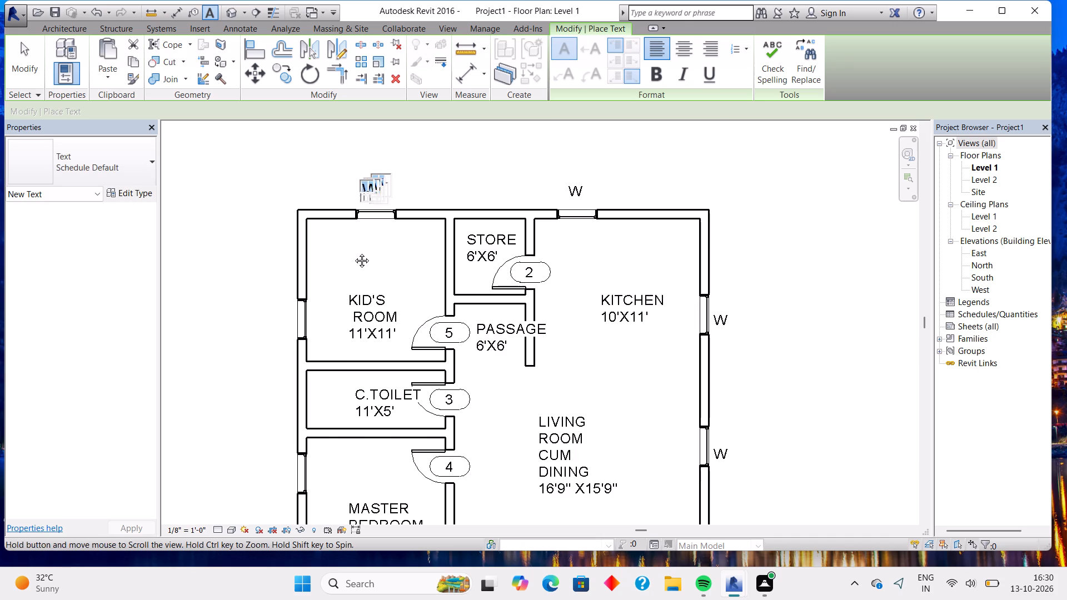
pyautogui.moveTo(353, 252); pyautogui.dragTo(325, 270, button='middle')
pyautogui.moveTo(315, 286); pyautogui.dragTo(356, 267, button='middle')
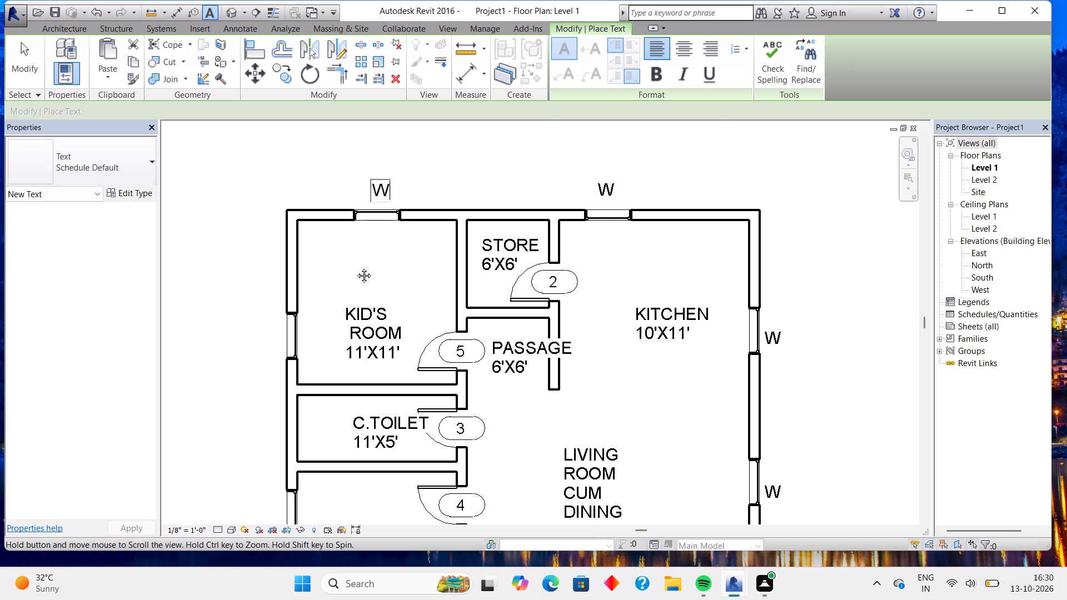
pyautogui.moveTo(356, 267); pyautogui.dragTo(342, 272, button='middle')
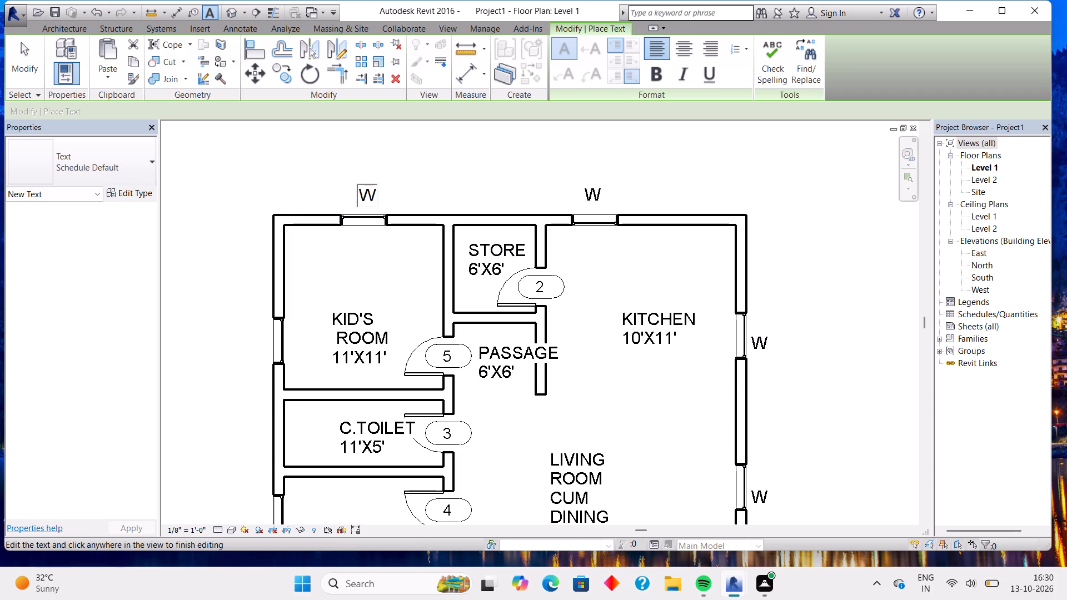
pyautogui.click(248, 333)
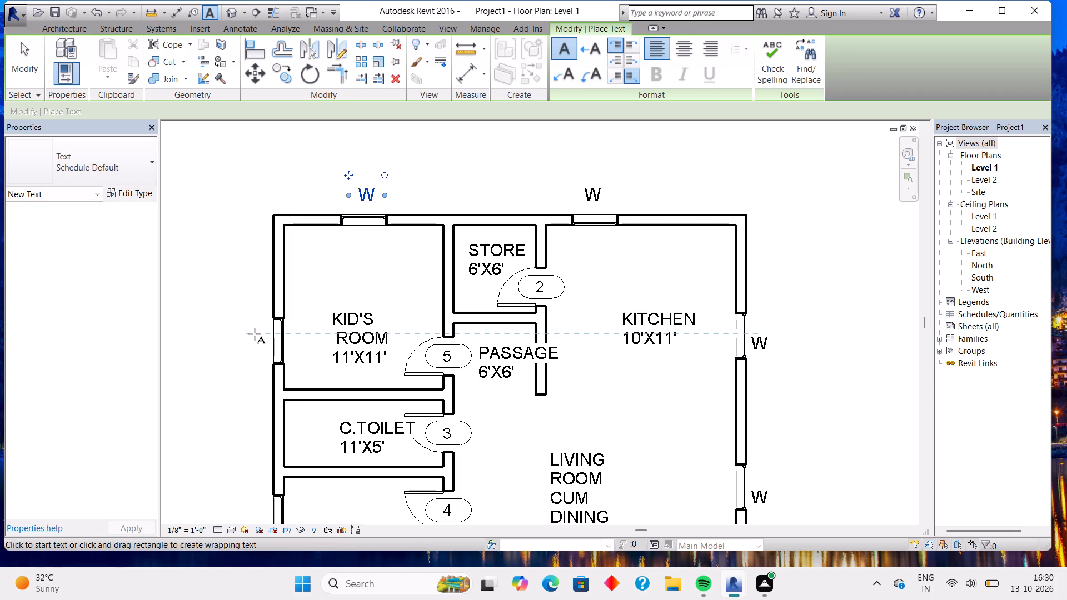
# Add a W text label outside each of the two west wall windows, beside the kid's room and the master bedroom.
pyautogui.click(241, 336)
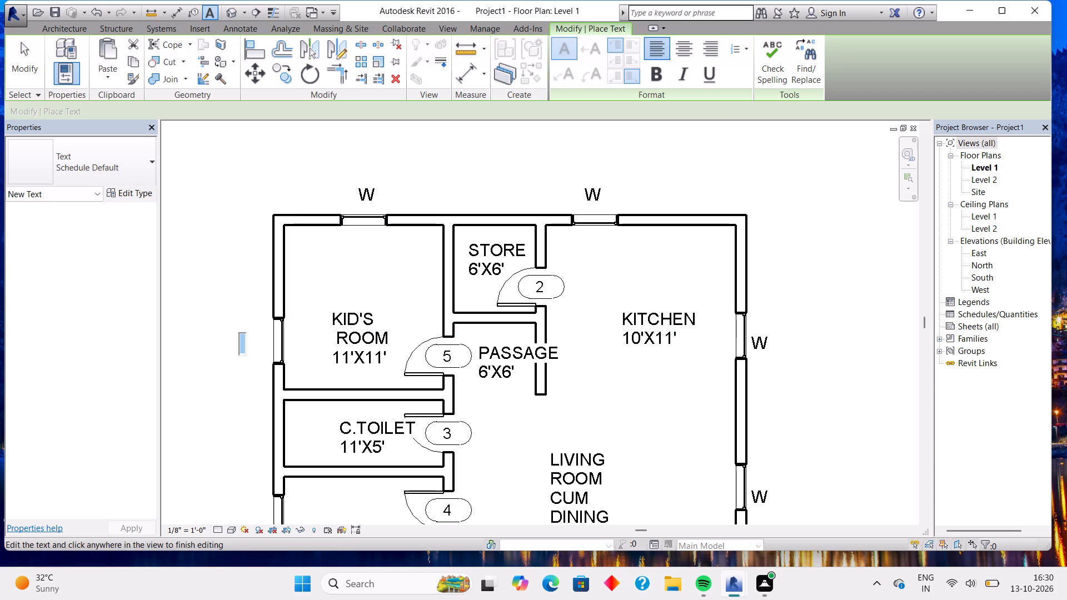
pyautogui.press('w')
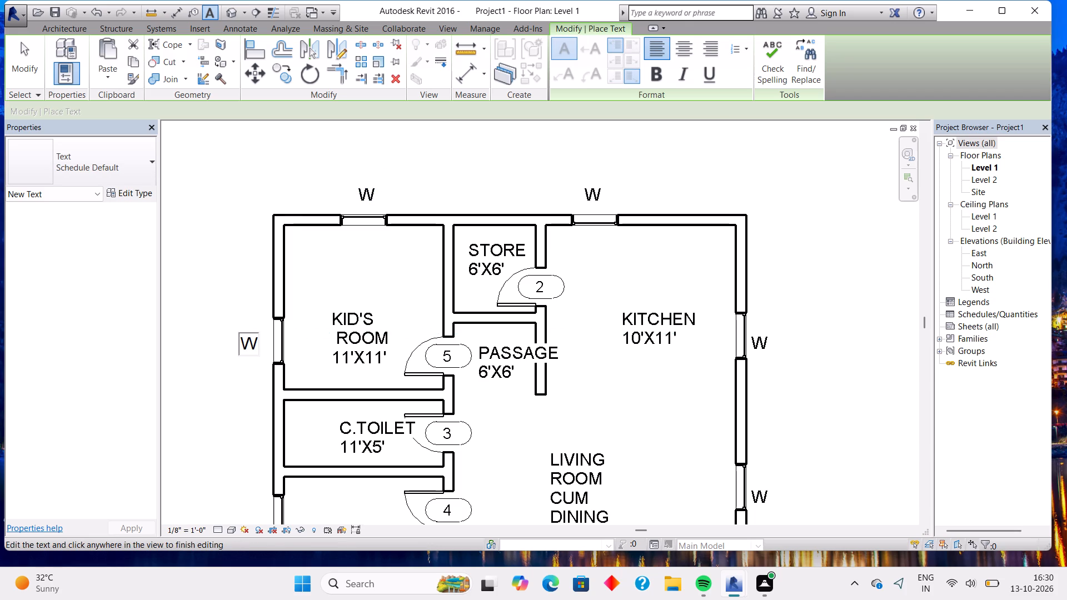
pyautogui.moveTo(249, 472); pyautogui.dragTo(296, 356, button='middle')
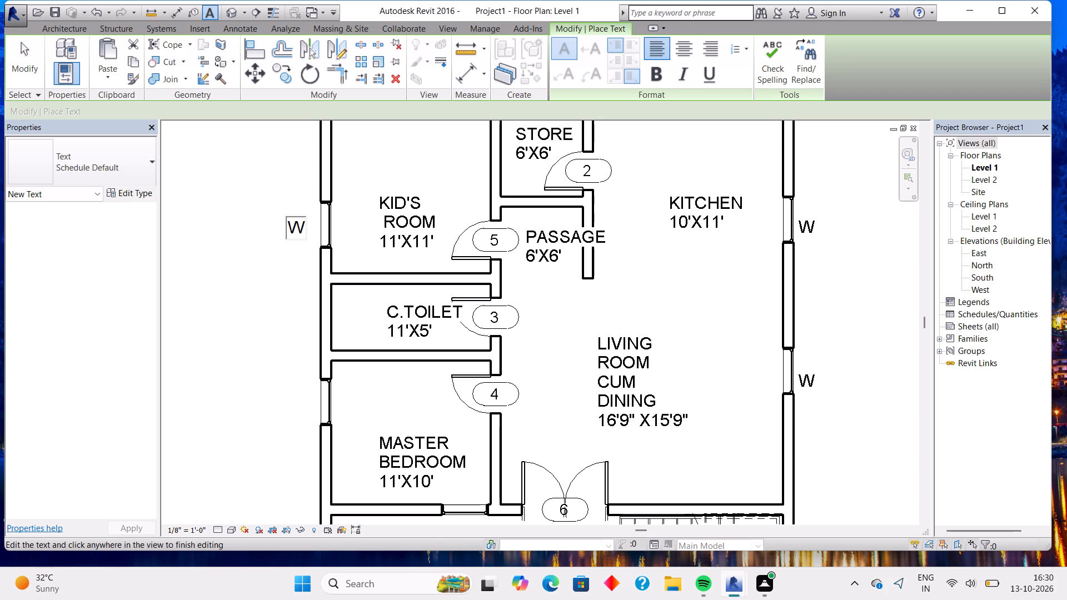
pyautogui.click(293, 406)
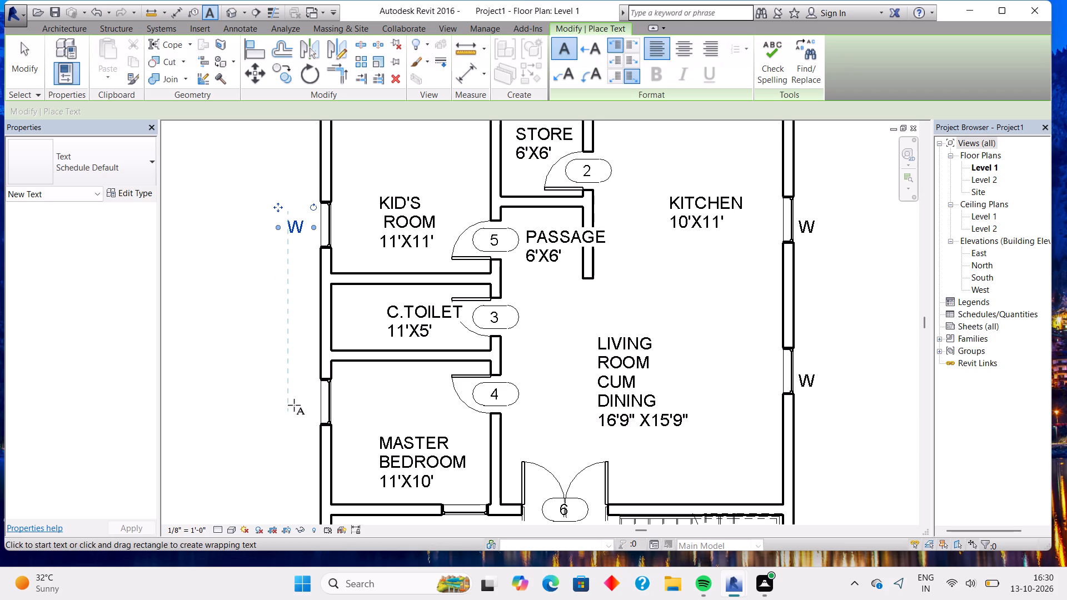
pyautogui.press('w')
pyautogui.click(294, 405)
pyautogui.press('w')
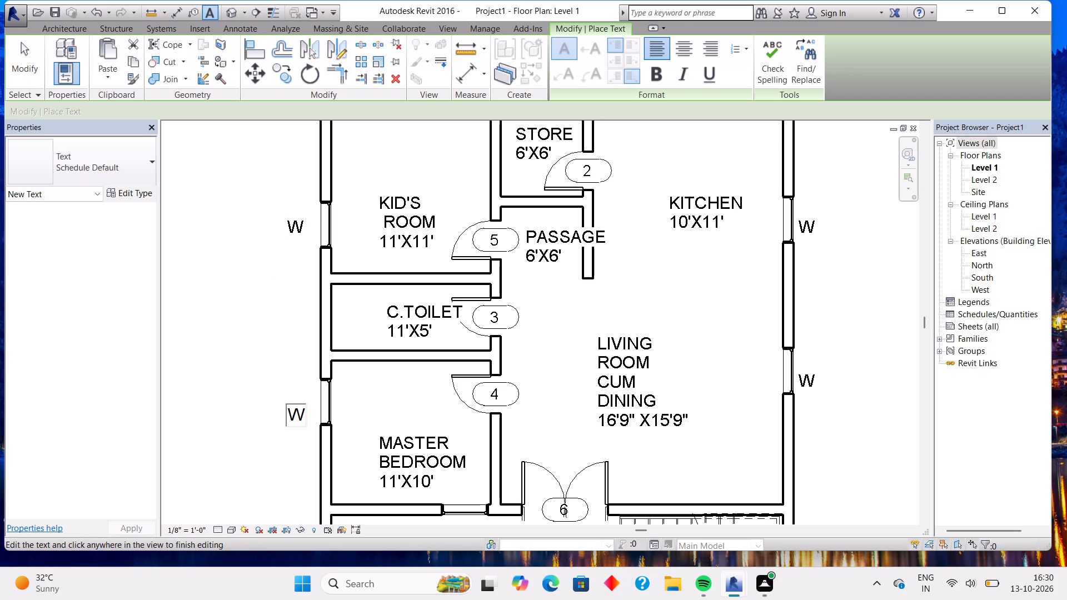
pyautogui.moveTo(384, 417); pyautogui.dragTo(365, 424, button='middle')
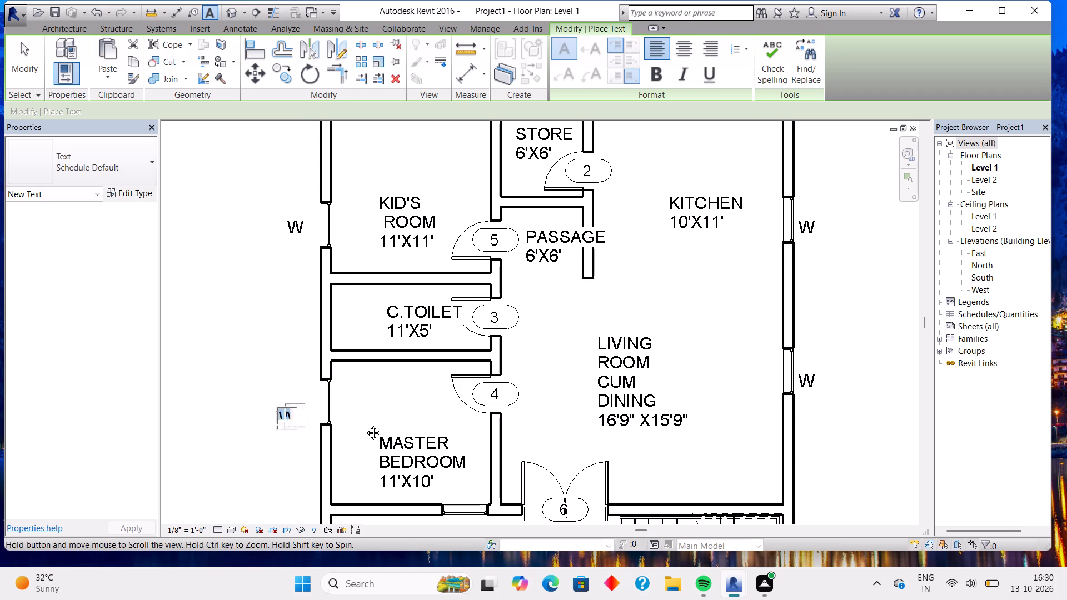
pyautogui.moveTo(365, 424); pyautogui.dragTo(353, 428, button='middle')
pyautogui.scroll(-3, 380, 403)
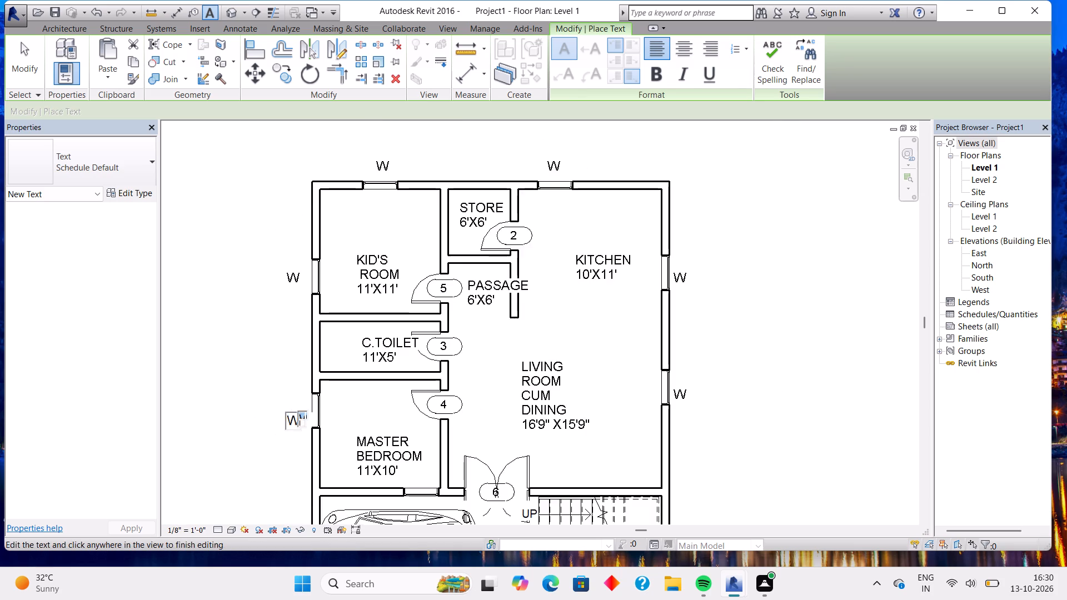
pyautogui.scroll(-2, 380, 403)
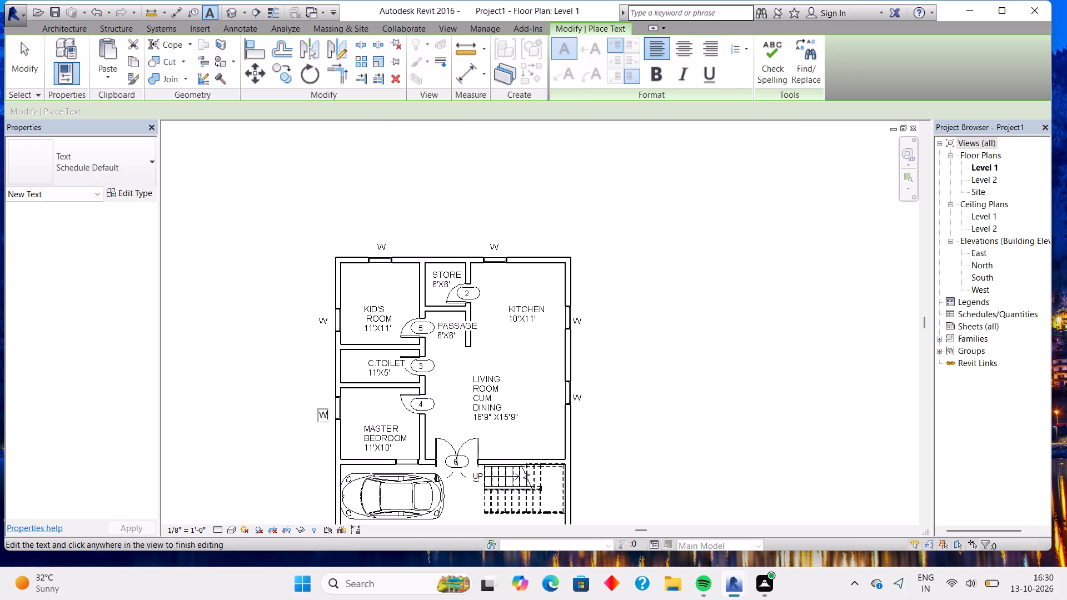
pyautogui.scroll(7, 418, 474)
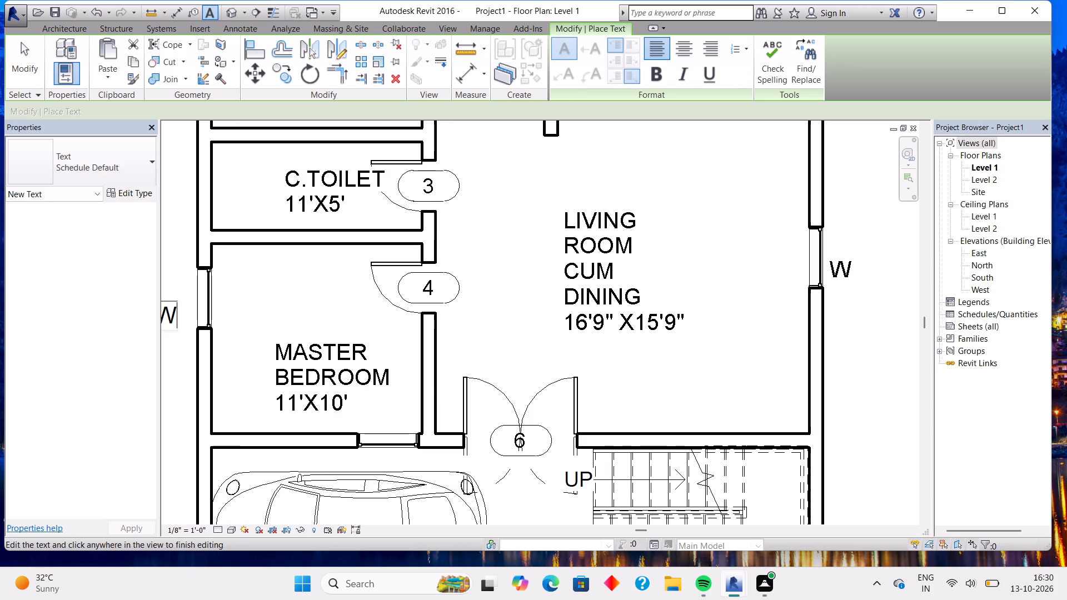
pyautogui.click(386, 453)
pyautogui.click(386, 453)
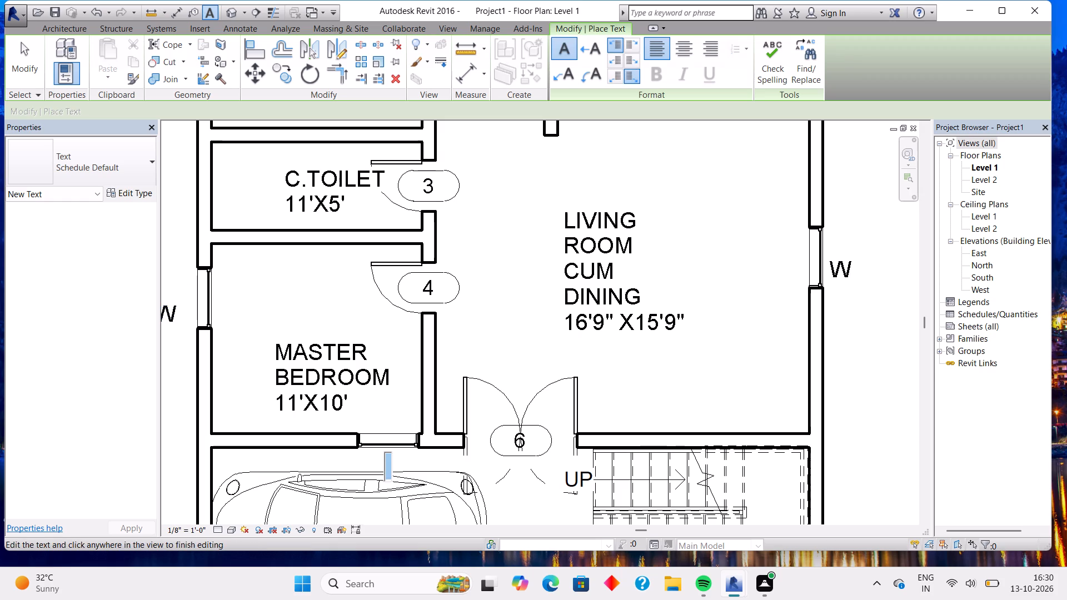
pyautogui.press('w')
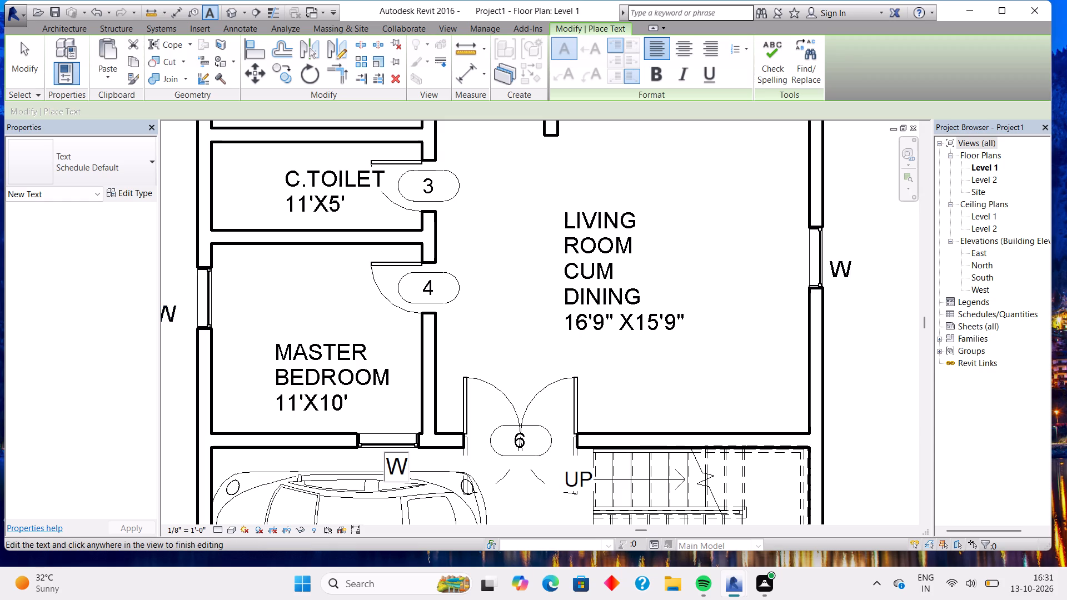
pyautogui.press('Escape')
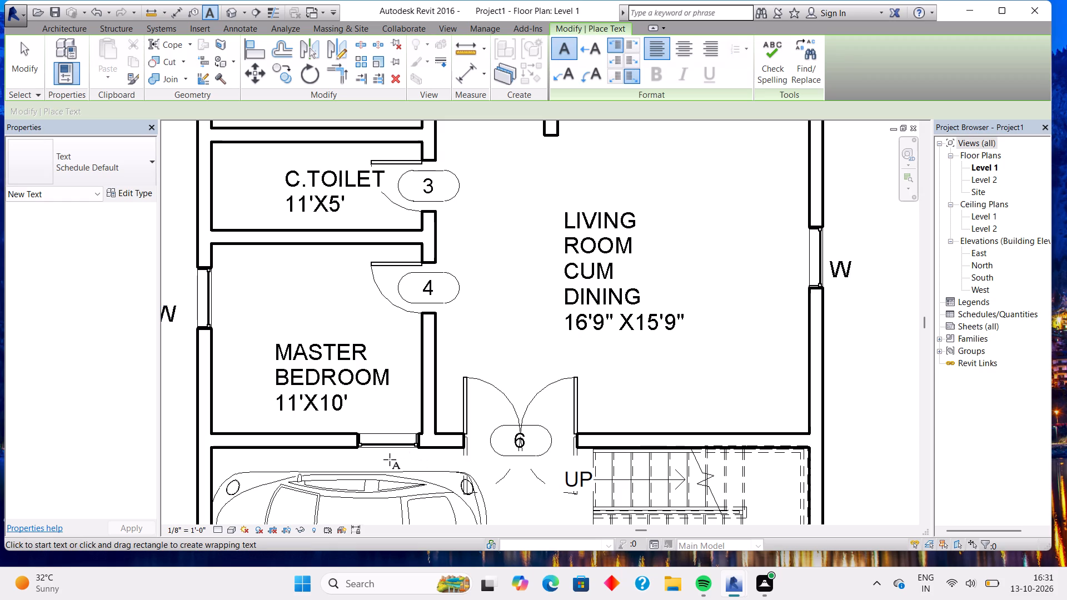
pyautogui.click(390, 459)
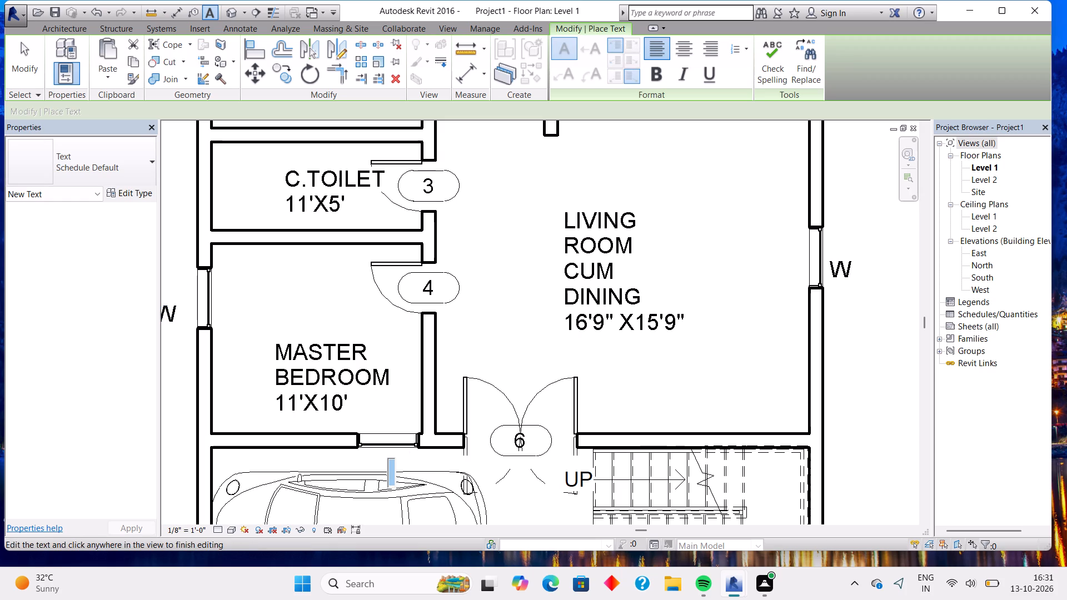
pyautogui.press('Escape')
# Add a W text label just south of the master bedroom's south window, between the wall and the car.
pyautogui.click(388, 454)
pyautogui.press('w')
pyautogui.click(435, 457)
pyautogui.scroll(-4, 425, 468)
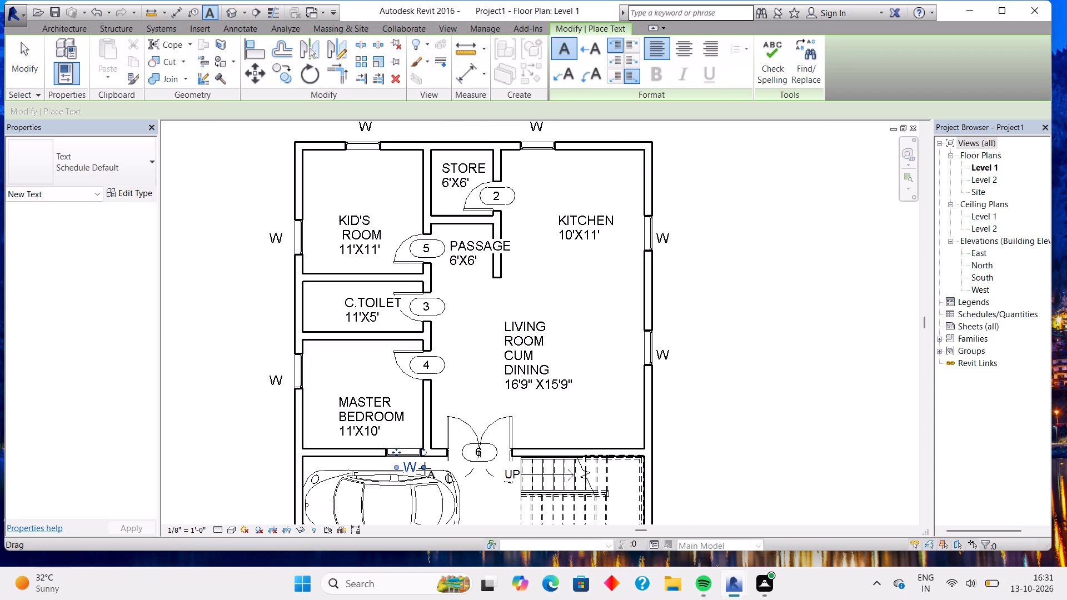
pyautogui.press('Up')
pyautogui.press('Up')
pyautogui.press('Up')
pyautogui.press('Up')
pyautogui.press('Escape')
pyautogui.press('Up')
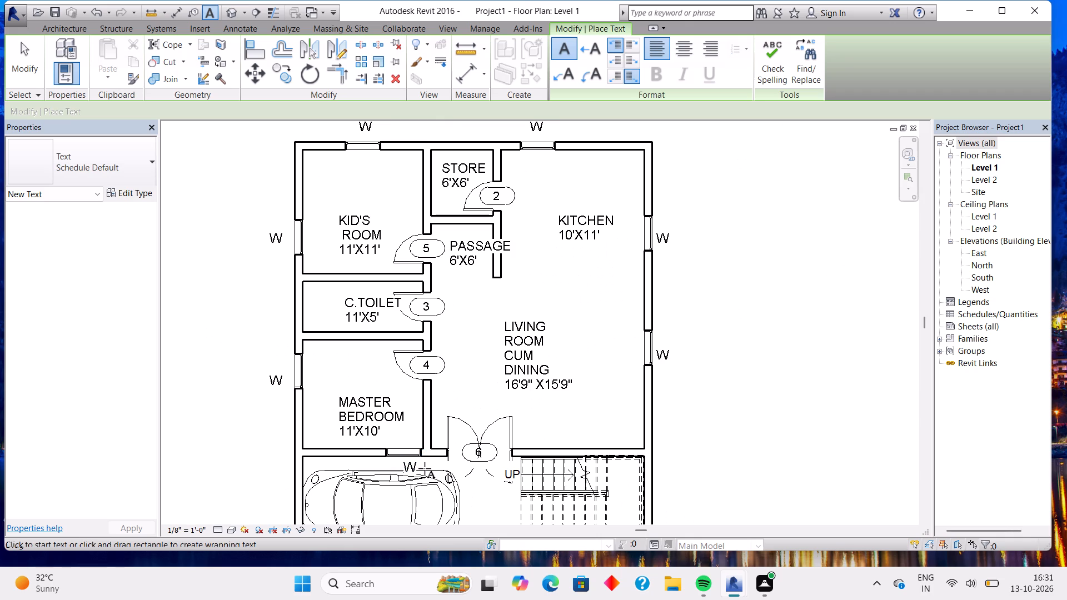
pyautogui.press('Up')
pyautogui.press('Up')
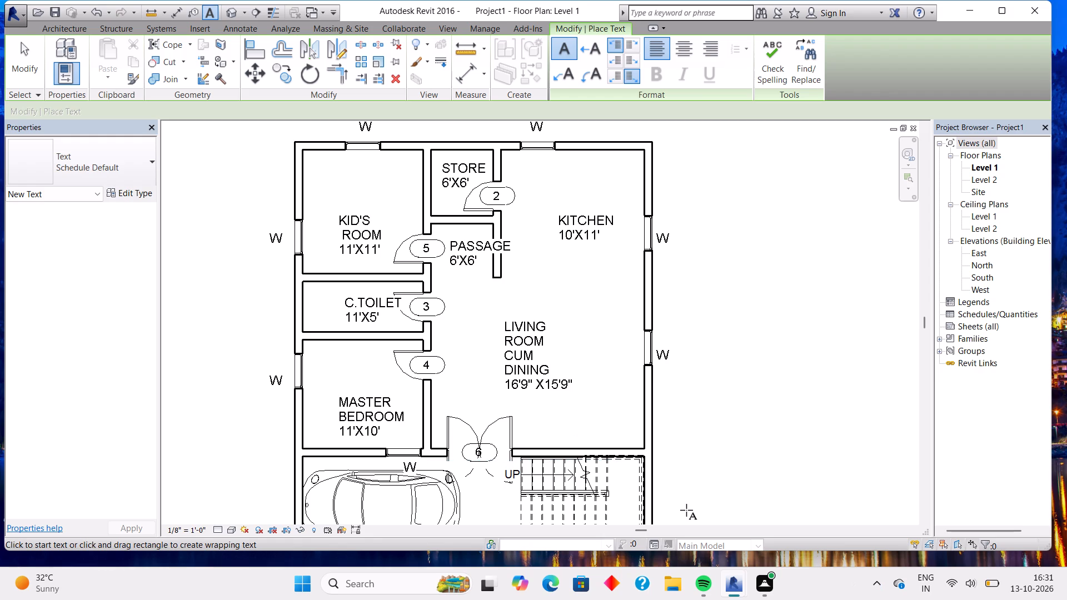
# Nudge the car about 3 inches west, toward the parking area's west wall.
pyautogui.scroll(-3, 686, 510)
pyautogui.moveTo(703, 461); pyautogui.dragTo(697, 334, button='middle')
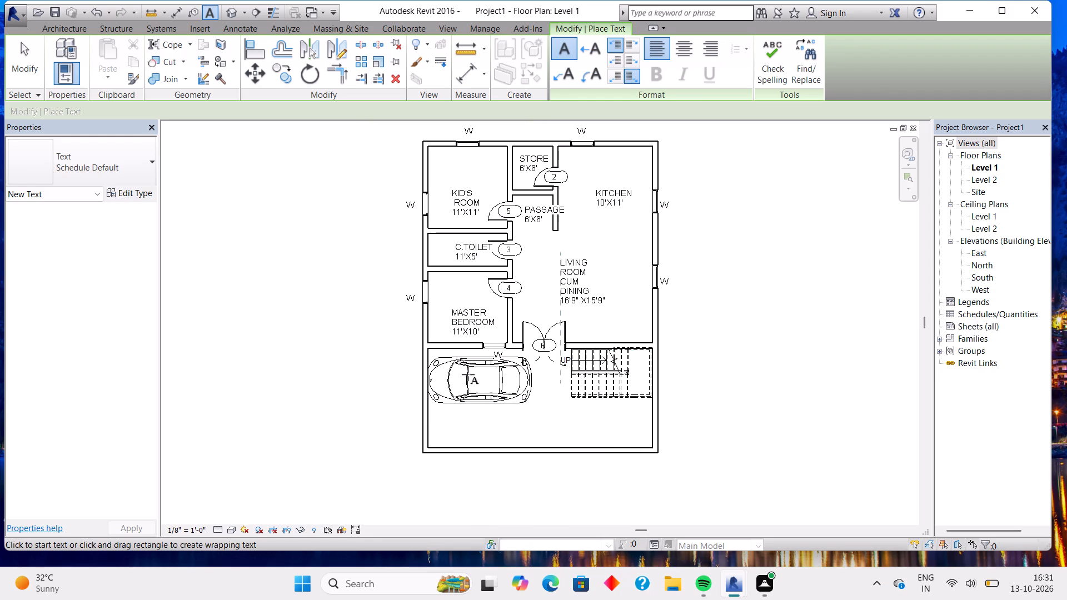
pyautogui.scroll(4, 537, 404)
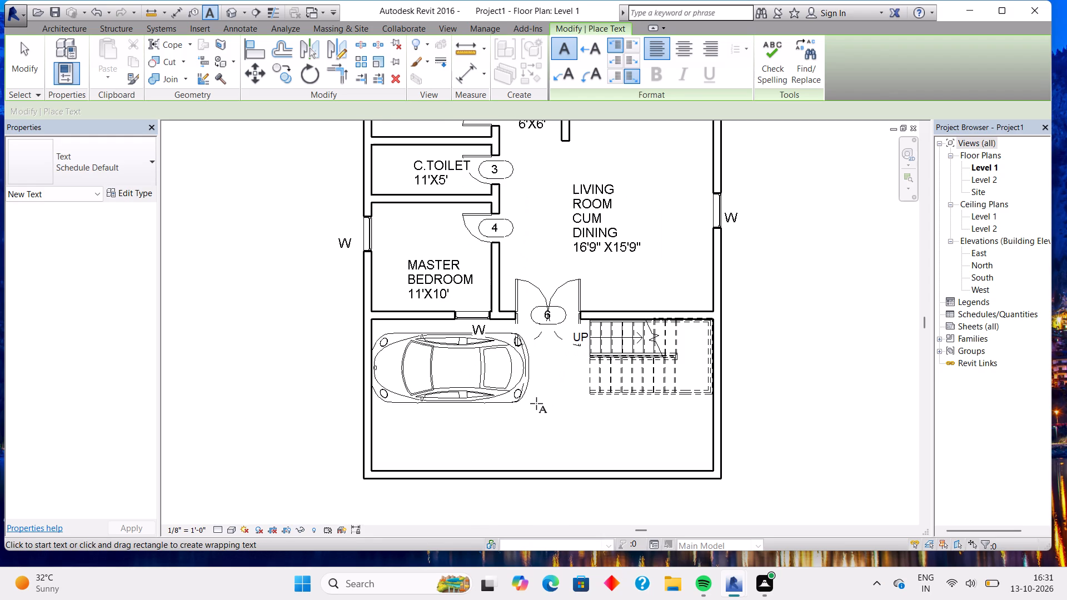
pyautogui.press('Escape')
pyautogui.press('Escape')
pyautogui.press('Escape')
pyautogui.press('Escape')
pyautogui.press('Escape')
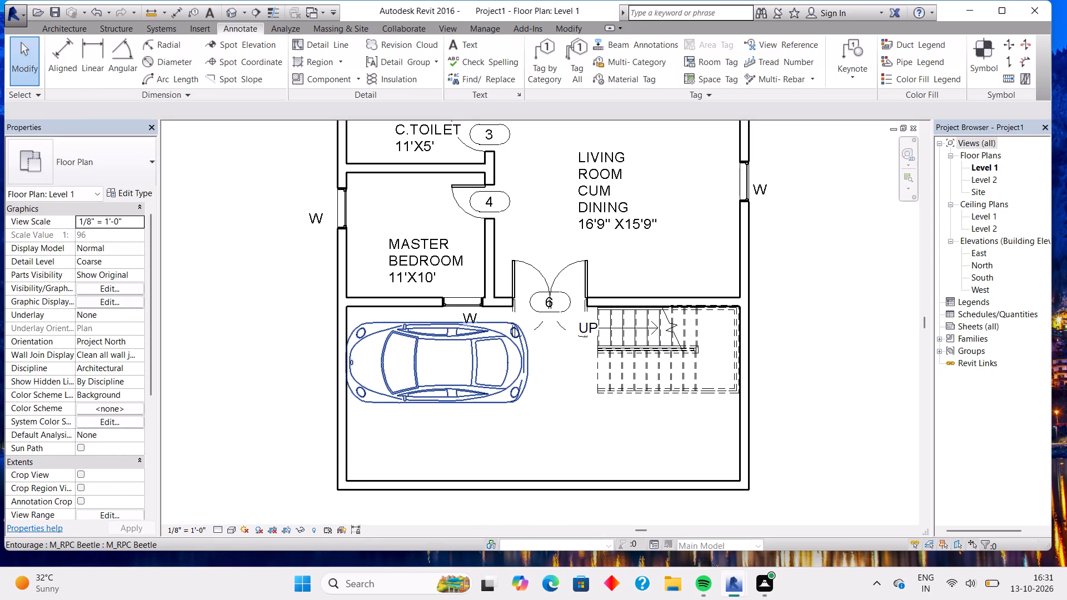
pyautogui.click(527, 376)
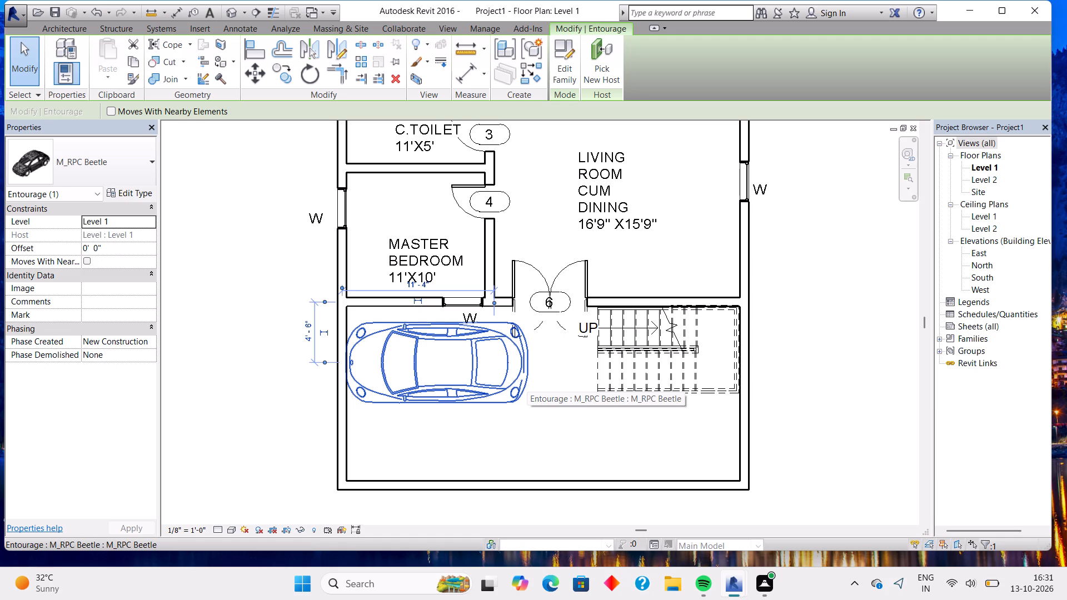
pyautogui.press('Left')
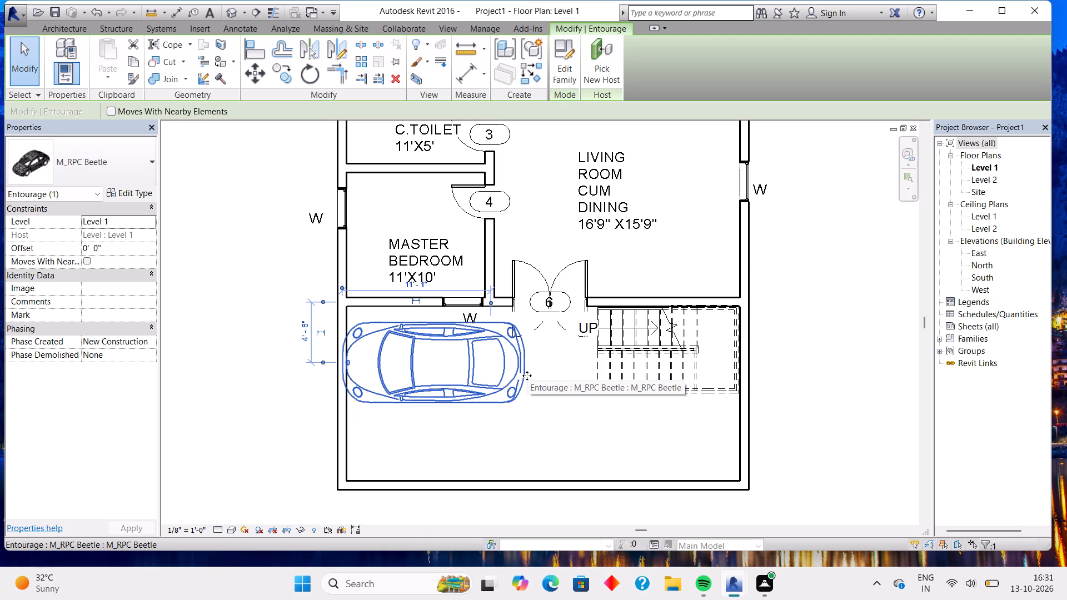
pyautogui.press('Right')
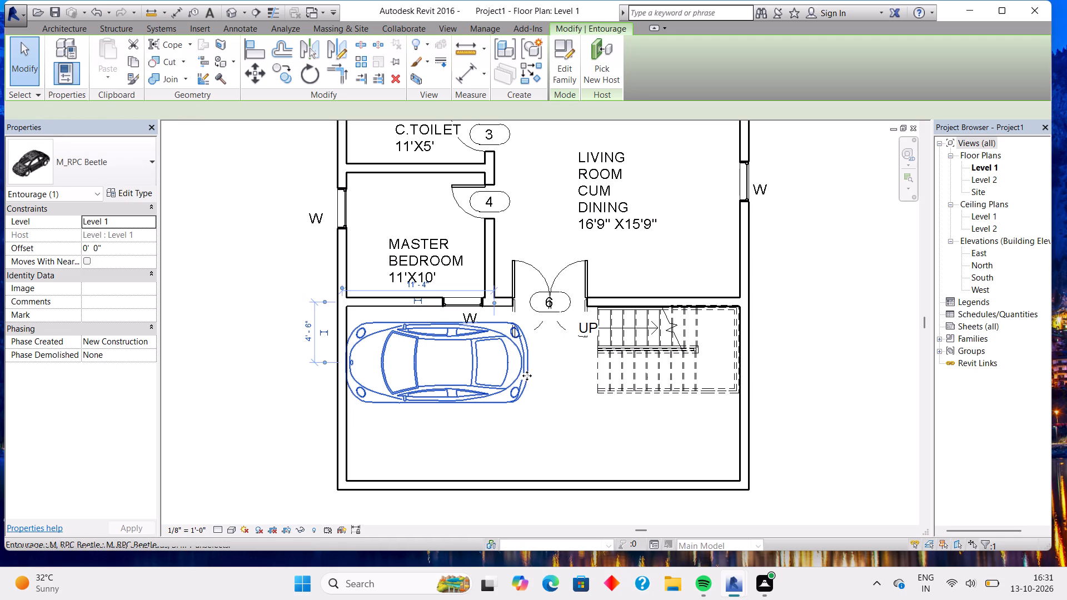
pyautogui.press('Left')
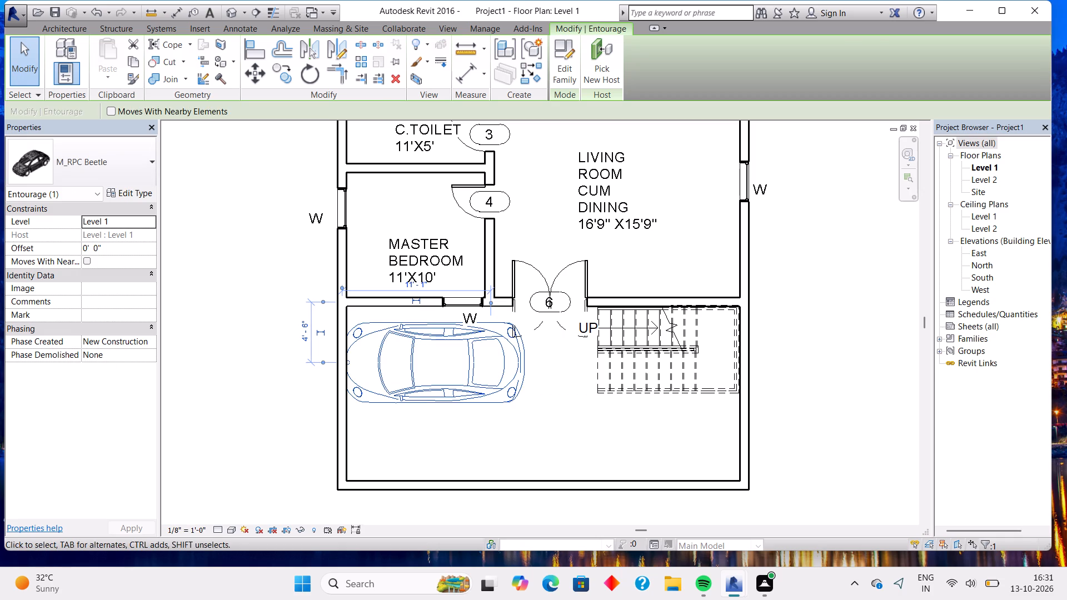
pyautogui.click(559, 423)
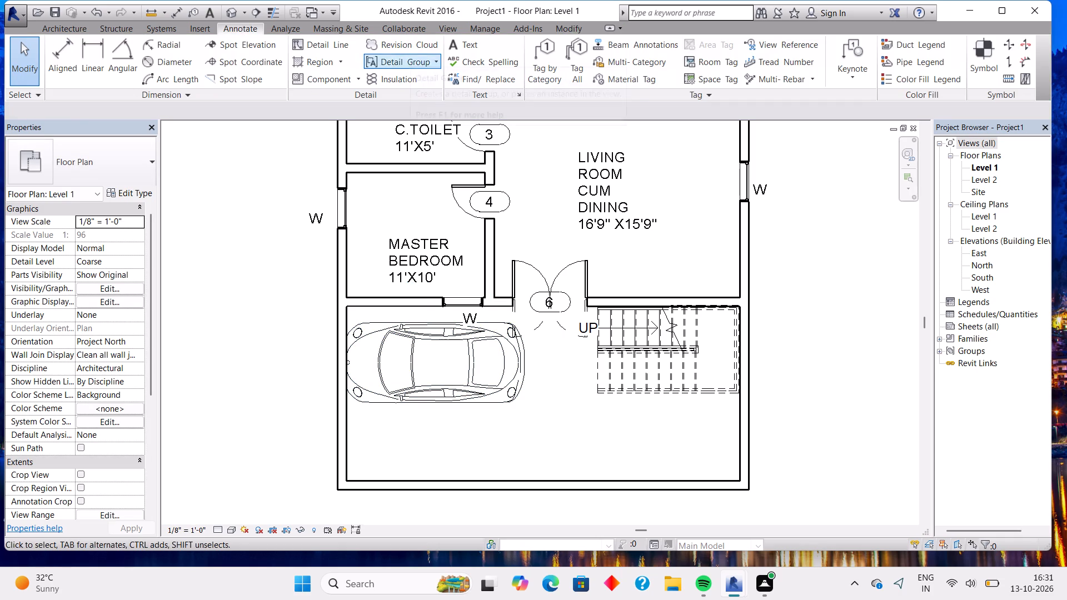
# Add a three-line text label between the car and the staircase reading PORTICO/, CAR PARKING and 17'X10'6".
pyautogui.click(460, 45)
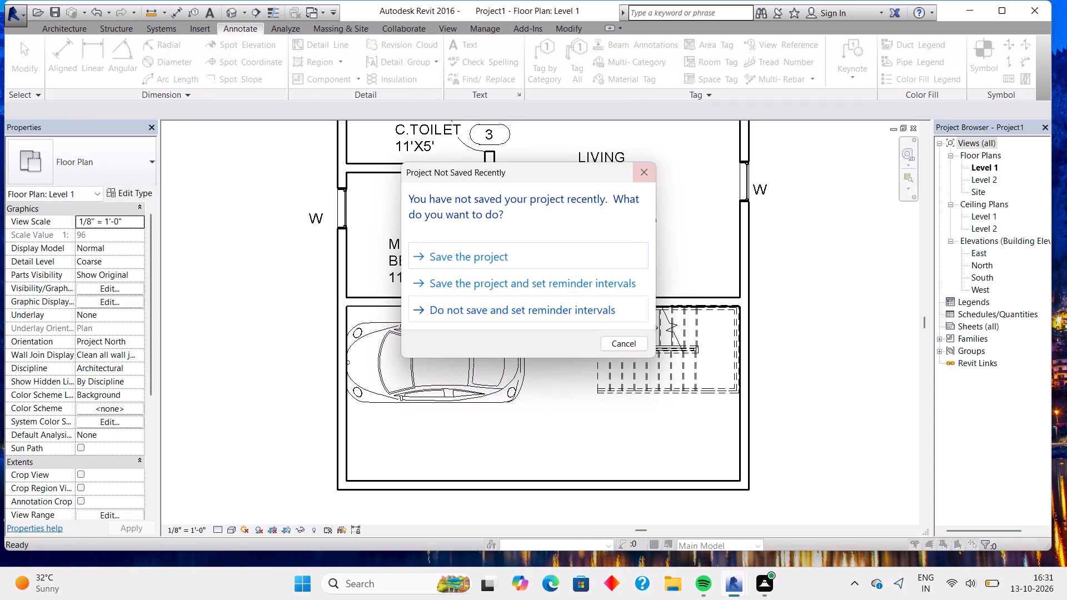
pyautogui.click(646, 168)
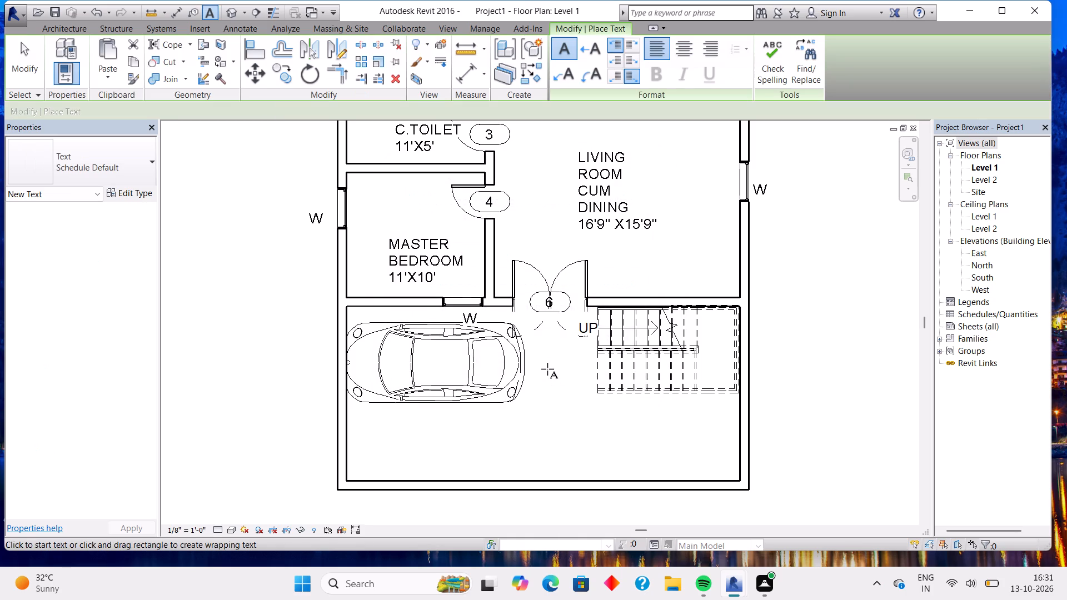
pyautogui.click(547, 369)
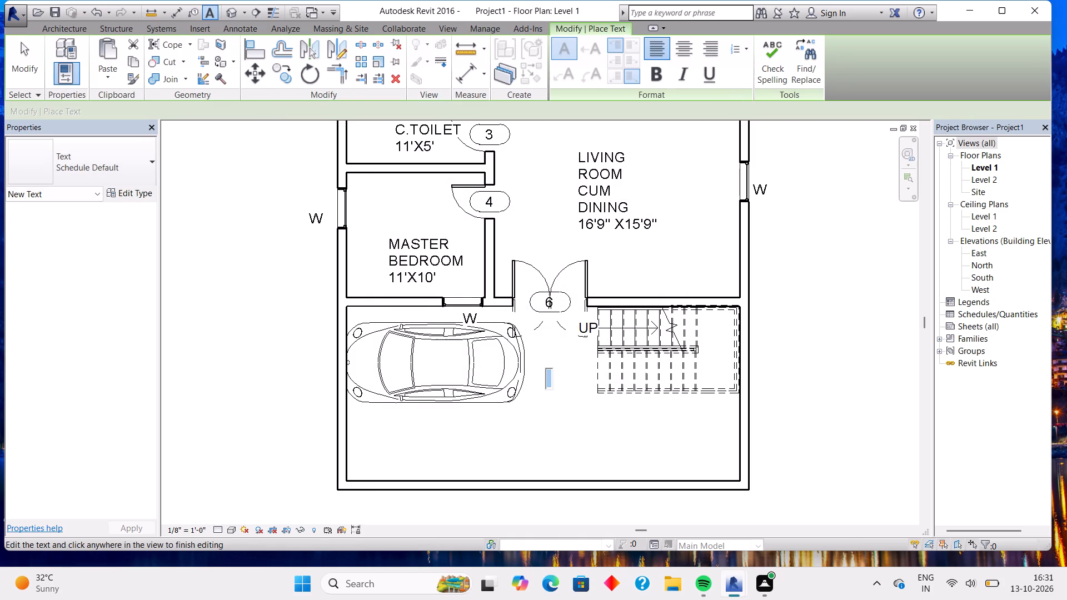
pyautogui.write('PORT')
pyautogui.write('ICO')
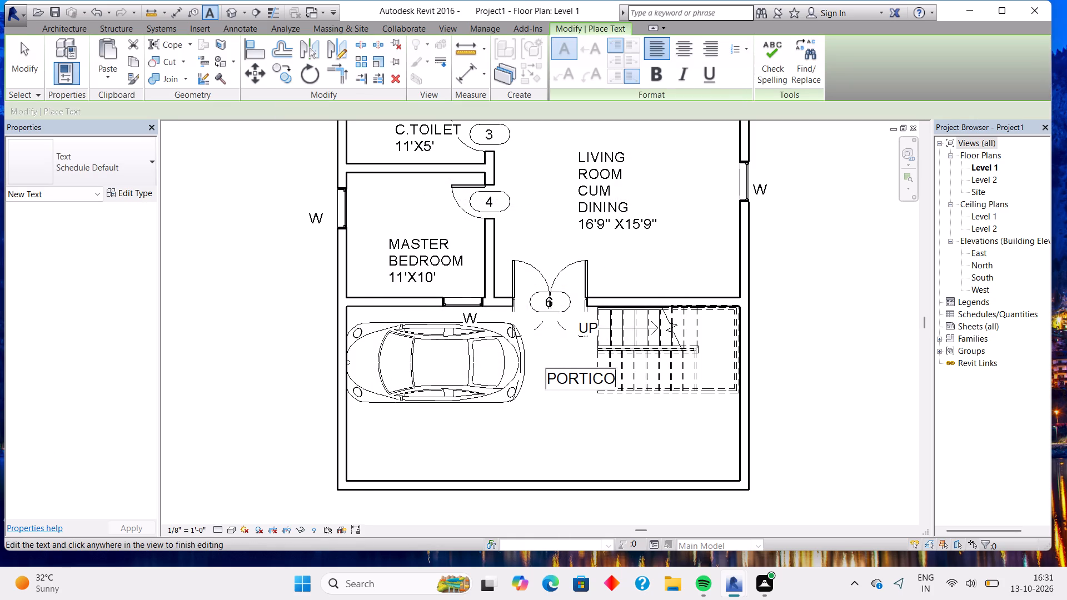
pyautogui.press('Return')
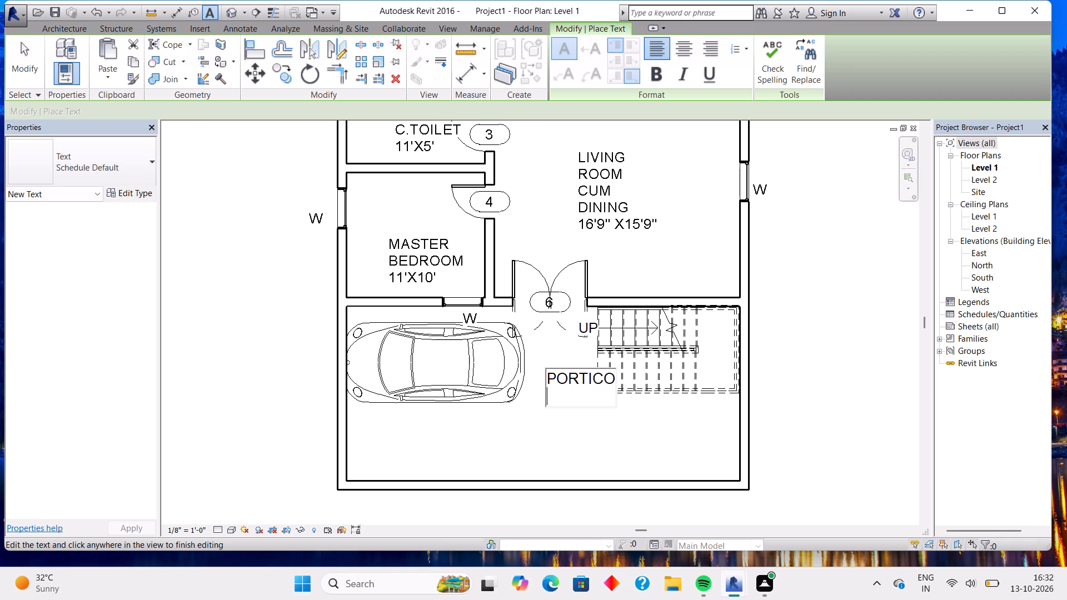
pyautogui.press('BackSpace')
pyautogui.press('/')
pyautogui.press('Return')
pyautogui.write('CAR')
pyautogui.press('space')
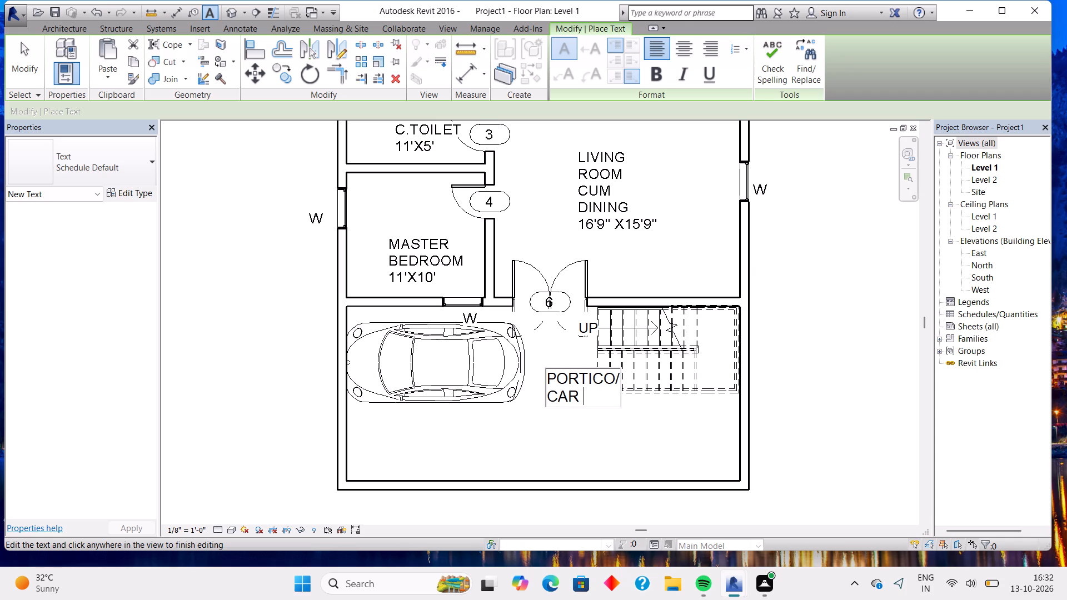
pyautogui.write('PARKING')
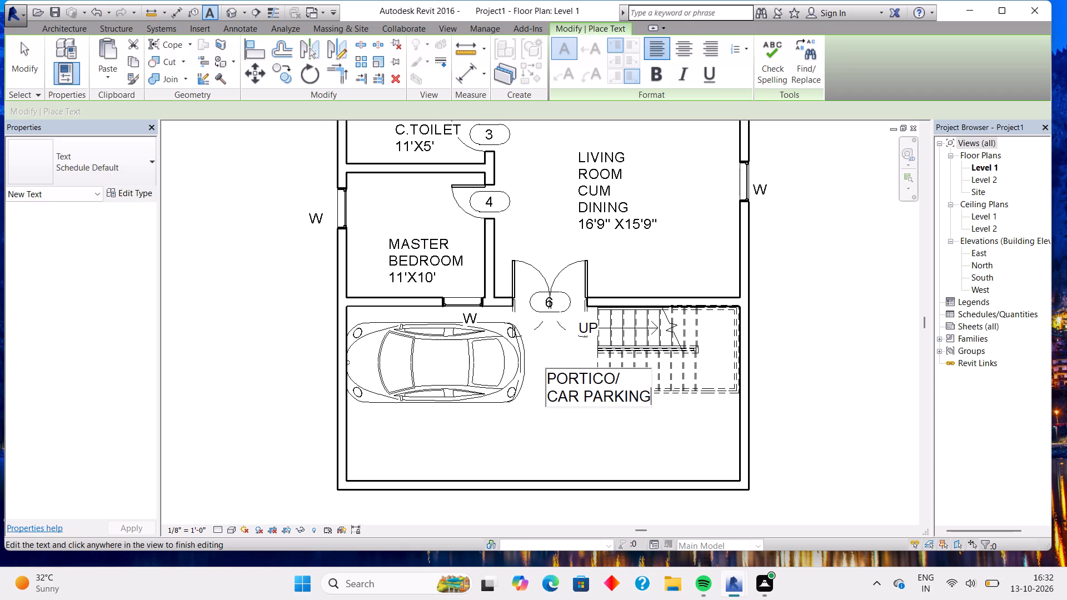
pyautogui.press('Return')
pyautogui.write('17')
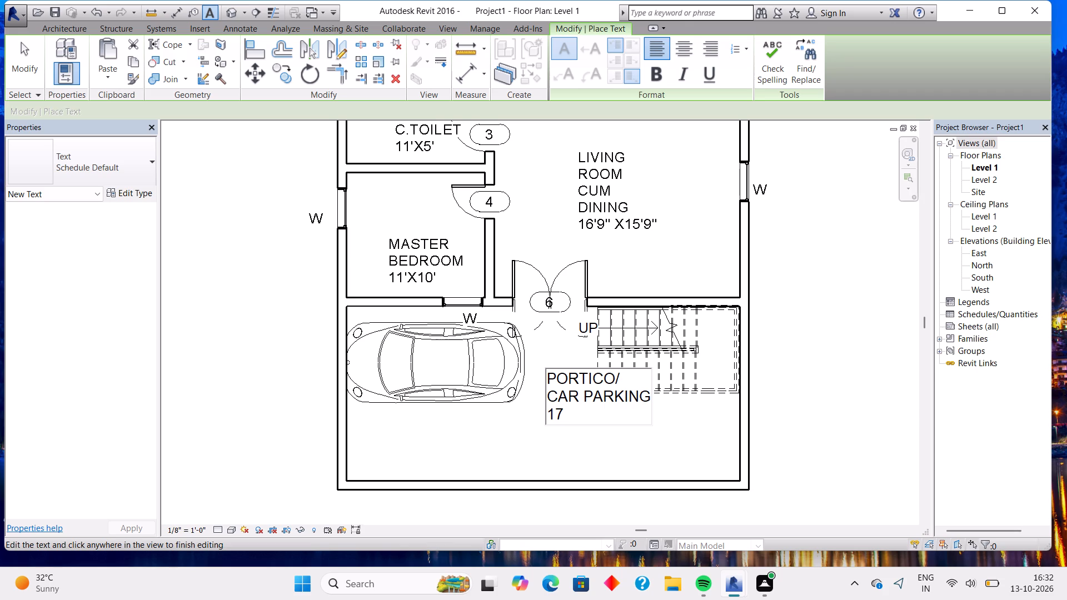
pyautogui.press("'")
pyautogui.press('x')
pyautogui.write('10')
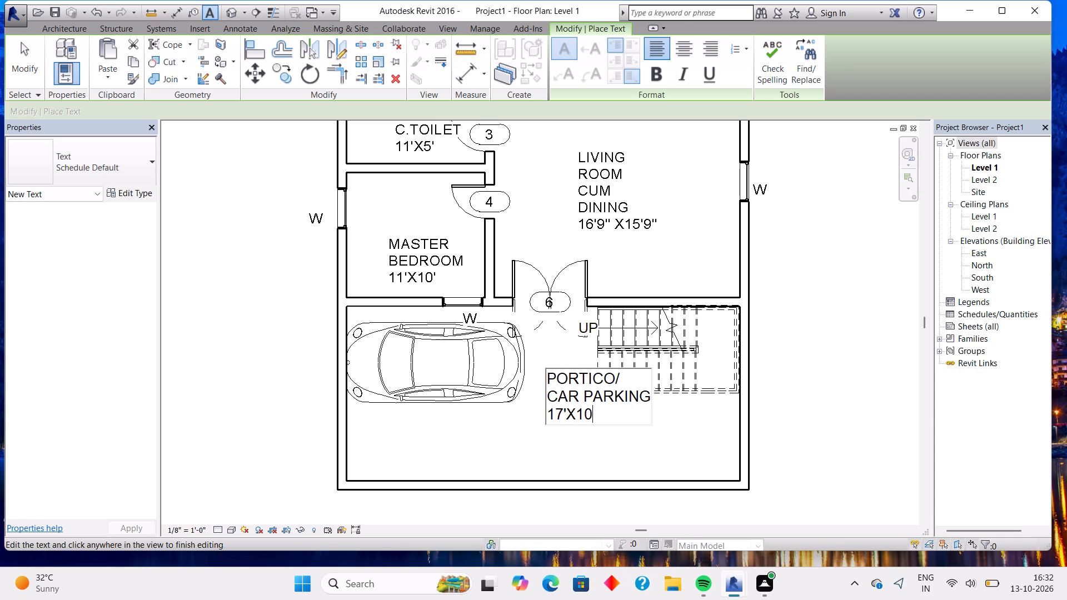
pyautogui.press("'")
pyautogui.press('6')
pyautogui.hotkey('shift', '"')
pyautogui.click(587, 444)
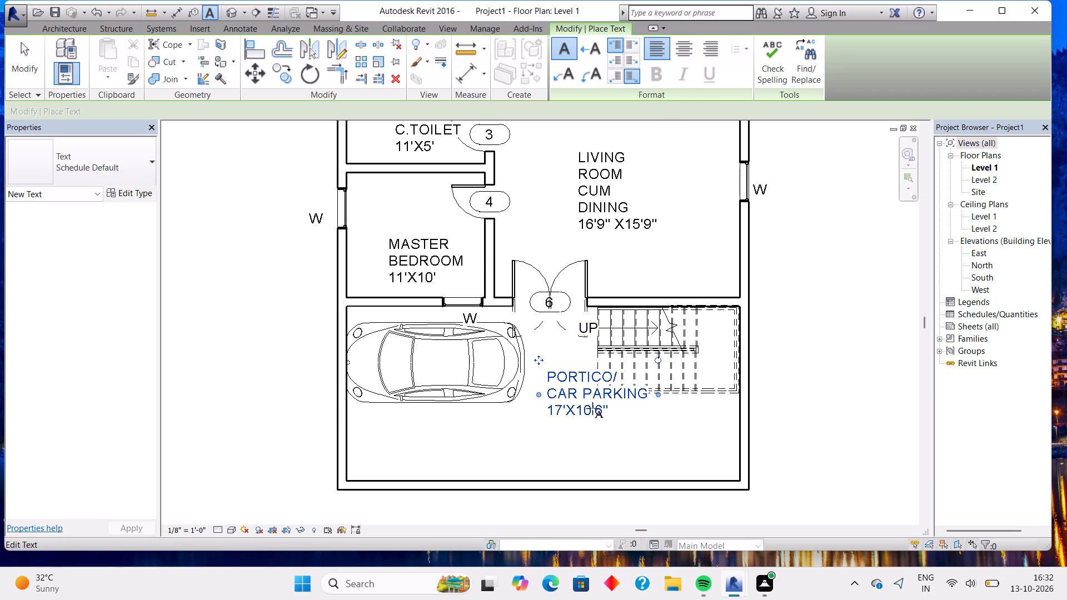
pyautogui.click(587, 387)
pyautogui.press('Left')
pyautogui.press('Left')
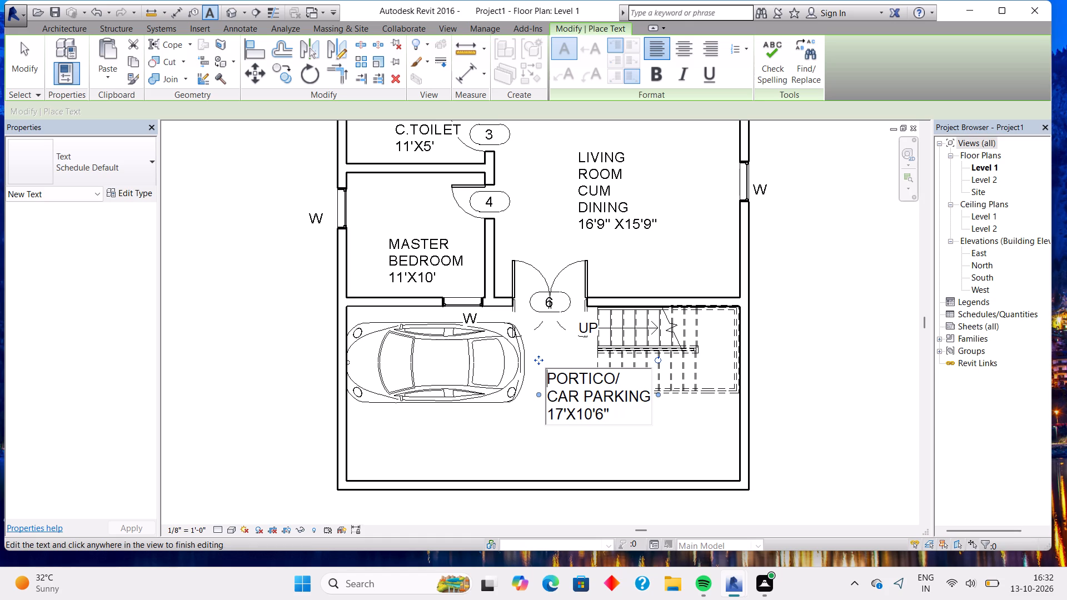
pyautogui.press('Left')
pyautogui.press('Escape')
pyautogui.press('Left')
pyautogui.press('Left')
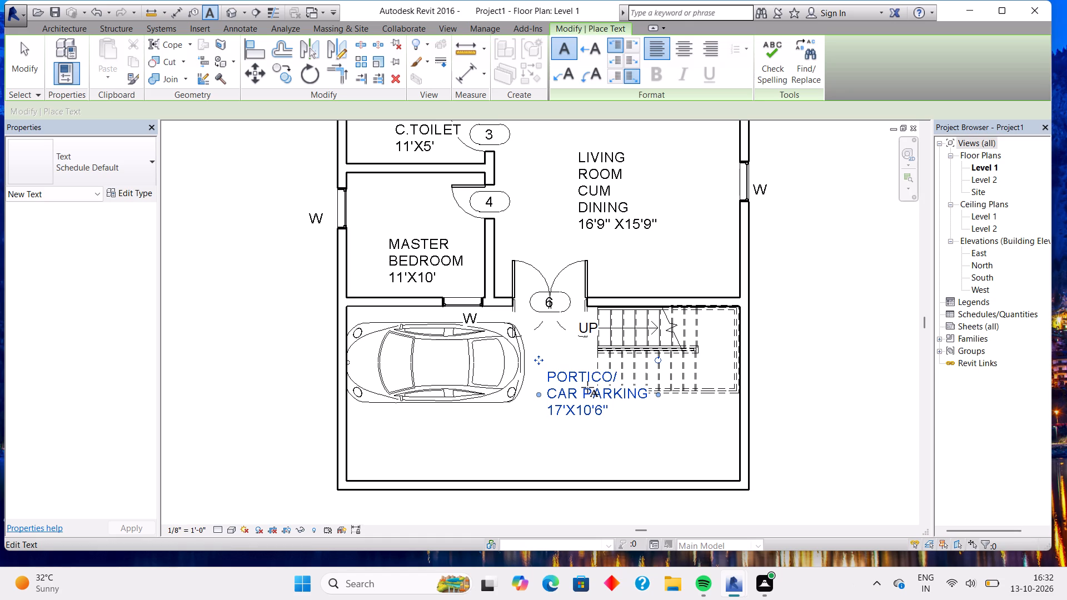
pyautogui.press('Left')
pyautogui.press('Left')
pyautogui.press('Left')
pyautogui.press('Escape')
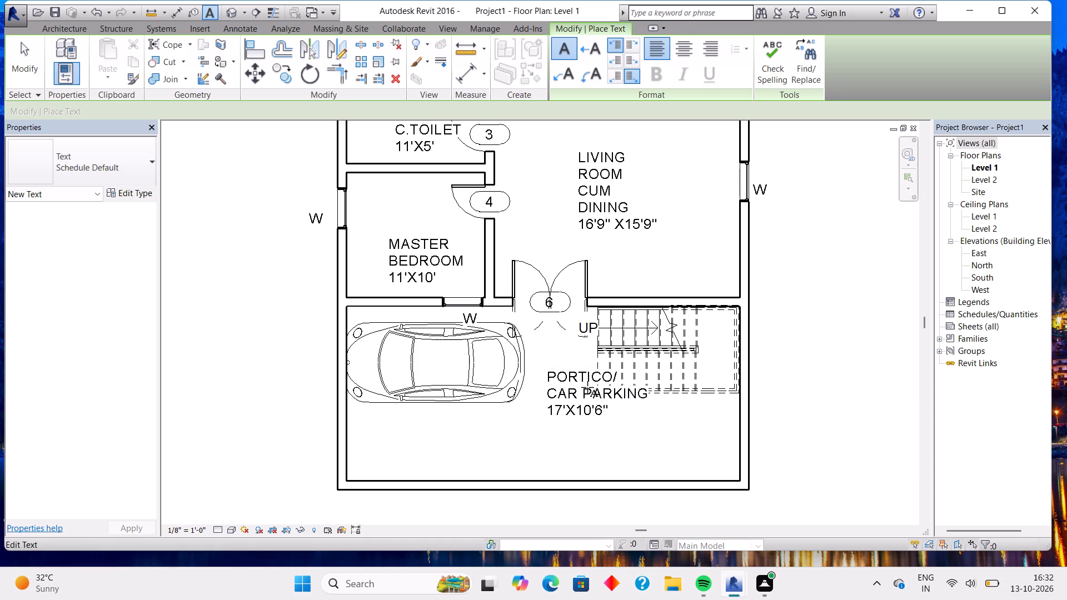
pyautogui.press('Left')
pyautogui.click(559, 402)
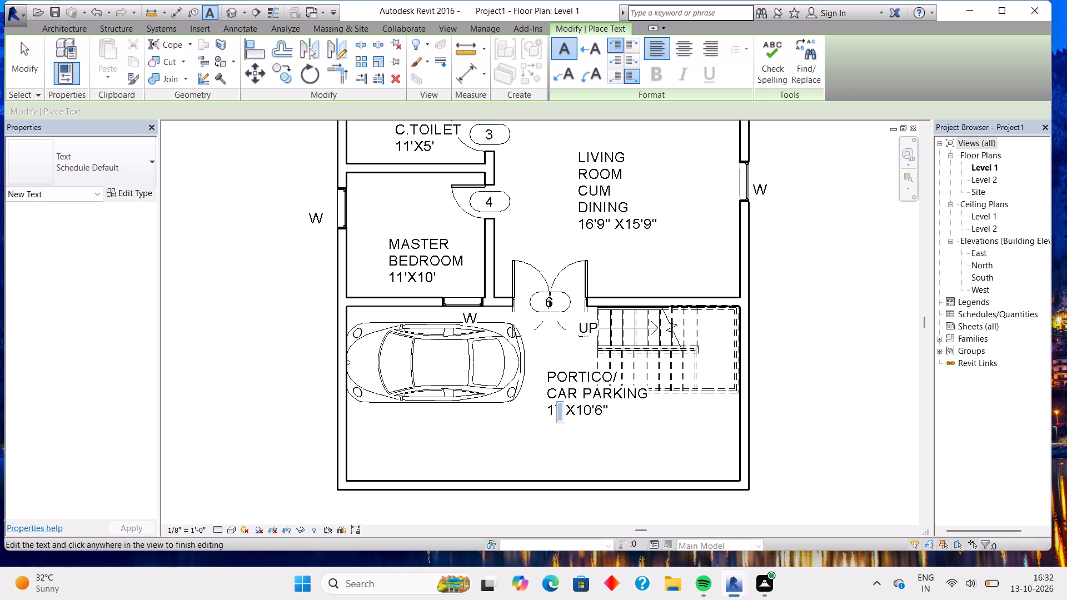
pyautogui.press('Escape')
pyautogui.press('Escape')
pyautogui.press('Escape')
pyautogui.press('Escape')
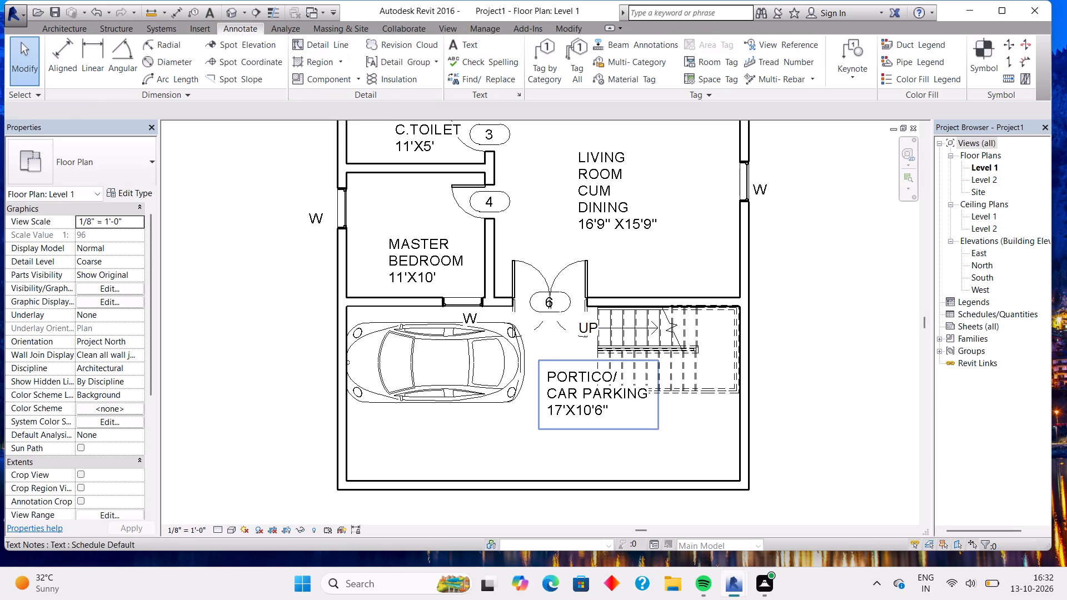
# Nudge the PORTICO/CAR PARKING label slightly west and then slightly south, so it overlaps less of the staircase.
pyautogui.click(561, 371)
pyautogui.press('Left')
pyautogui.press('Left')
pyautogui.press('Left')
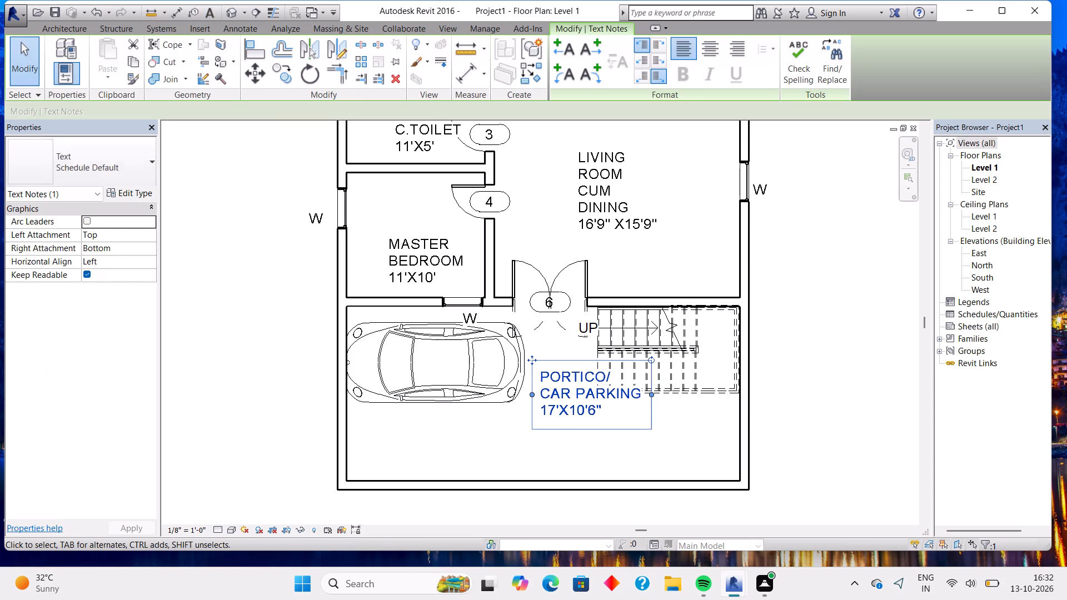
pyautogui.press('Left')
pyautogui.press('Left')
pyautogui.press('Left')
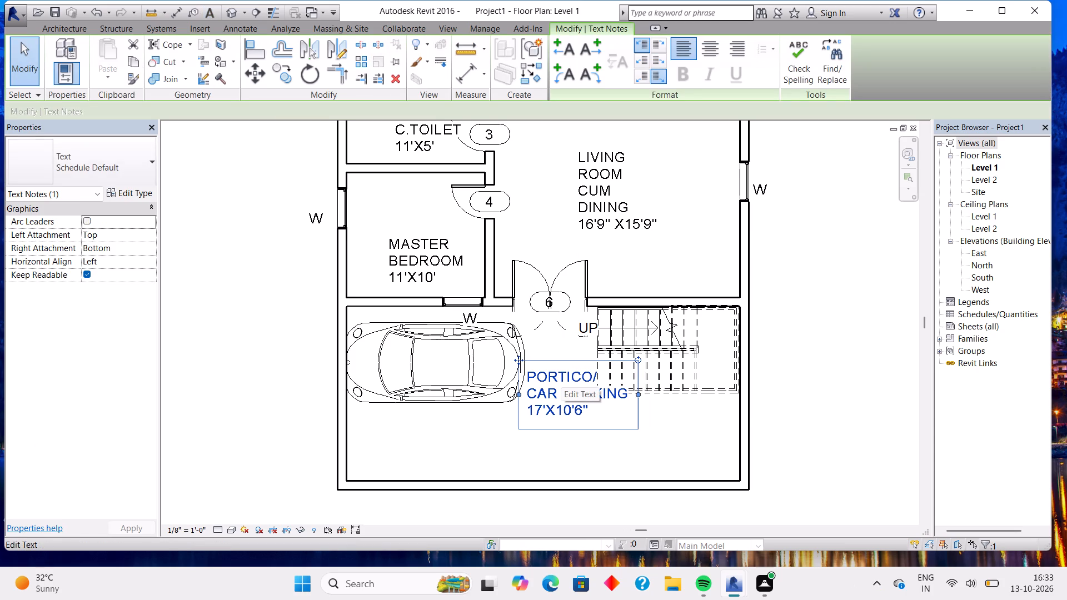
pyautogui.press('Down')
pyautogui.press('Down')
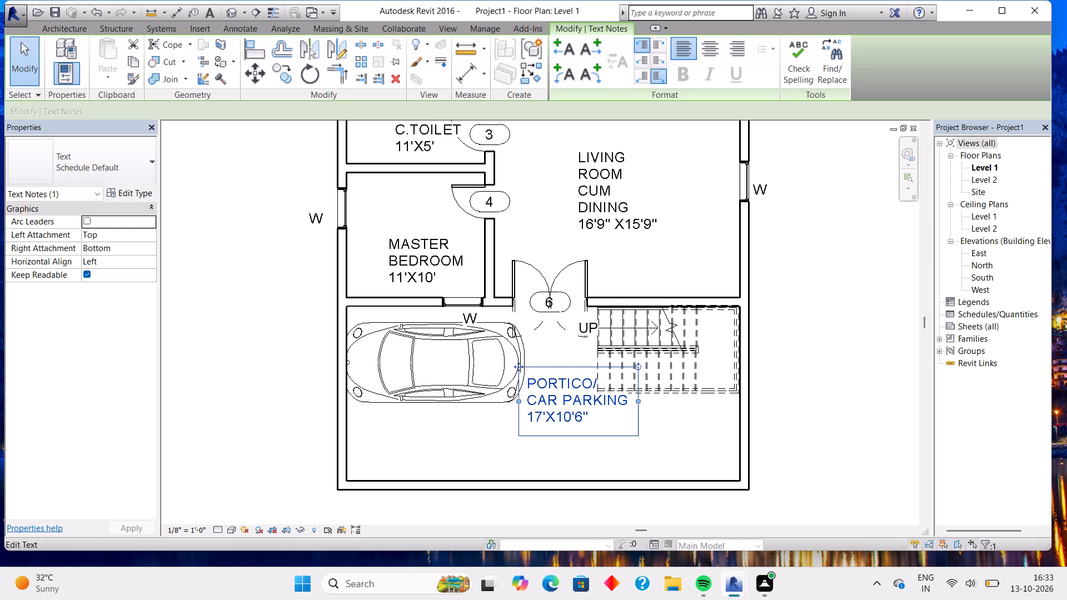
pyautogui.press('Down')
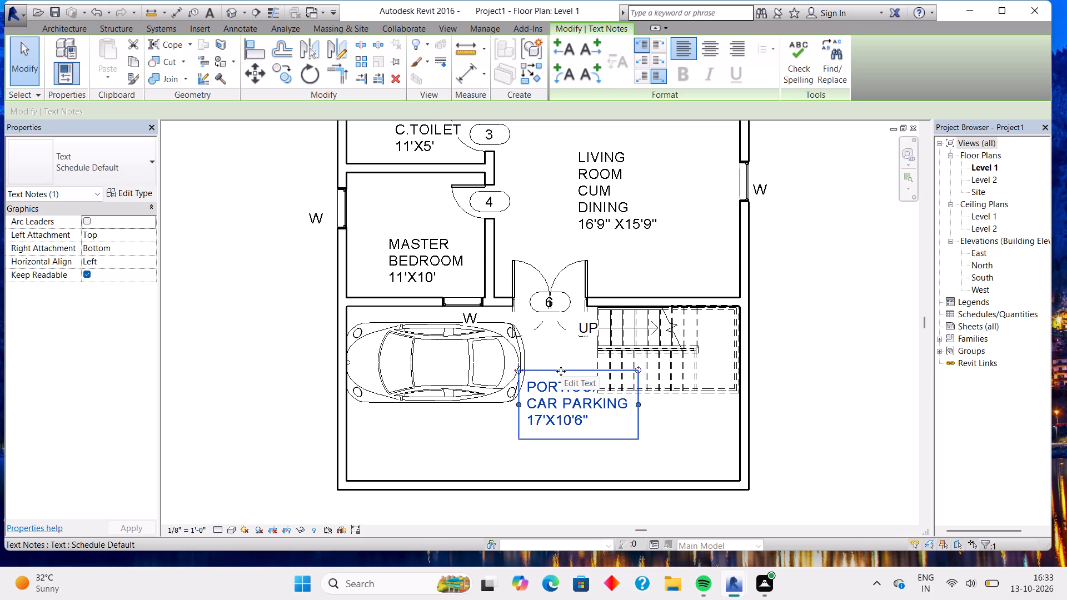
pyautogui.press('Escape')
pyautogui.press('Escape')
pyautogui.press('Escape')
pyautogui.press('Escape')
pyautogui.press('Escape')
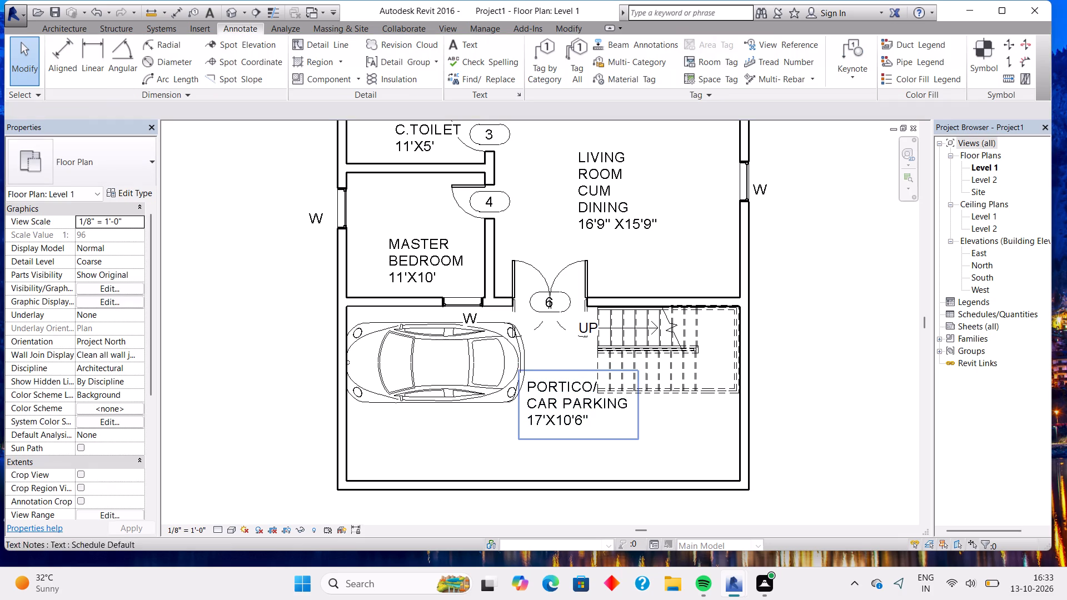
pyautogui.press('Escape')
pyautogui.press('Escape')
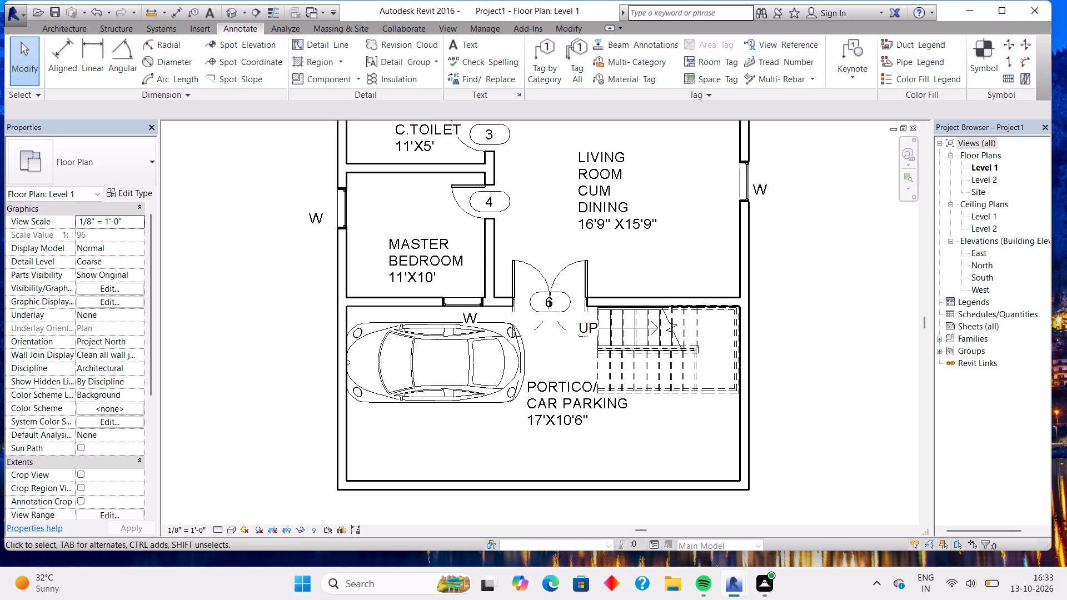
# Start placing a component and search the loaded family types for BED.
pyautogui.moveTo(687, 162); pyautogui.dragTo(742, 320, button='middle')
pyautogui.scroll(1, 742, 320)
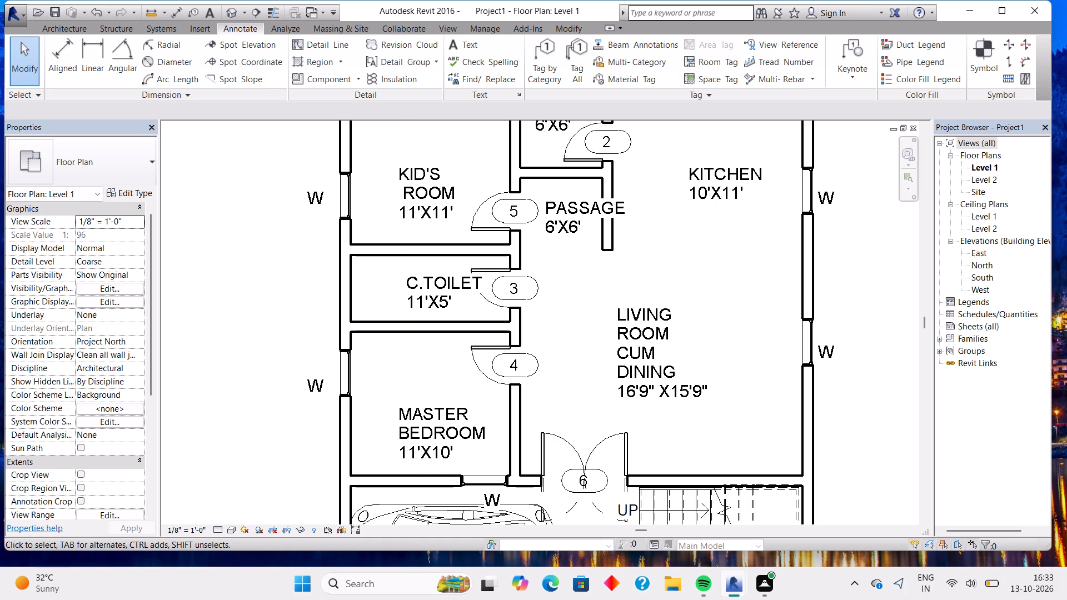
pyautogui.scroll(-2, 739, 253)
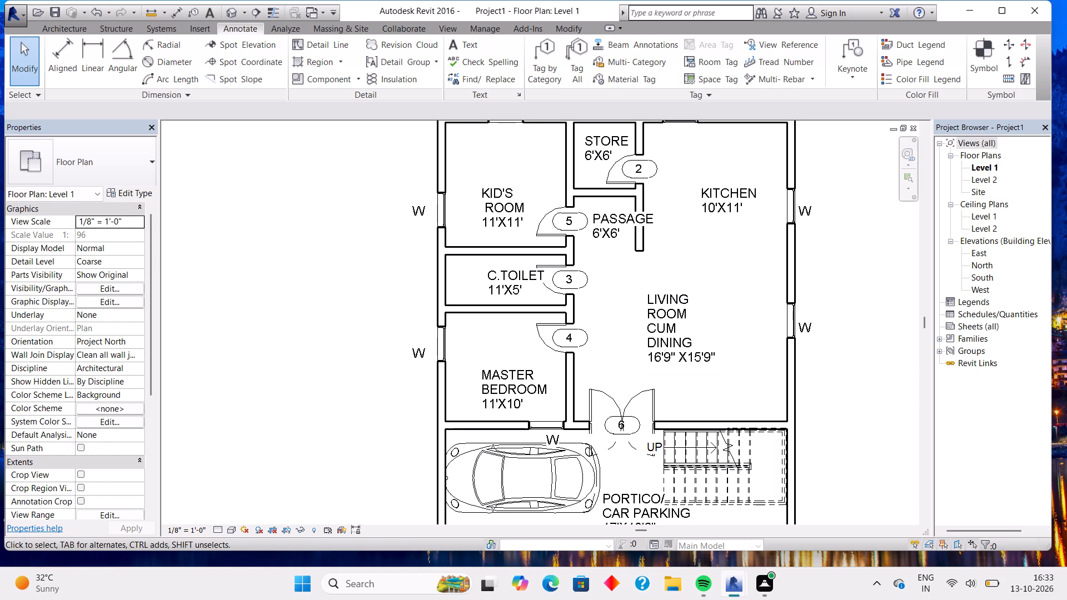
pyautogui.scroll(-2, 736, 341)
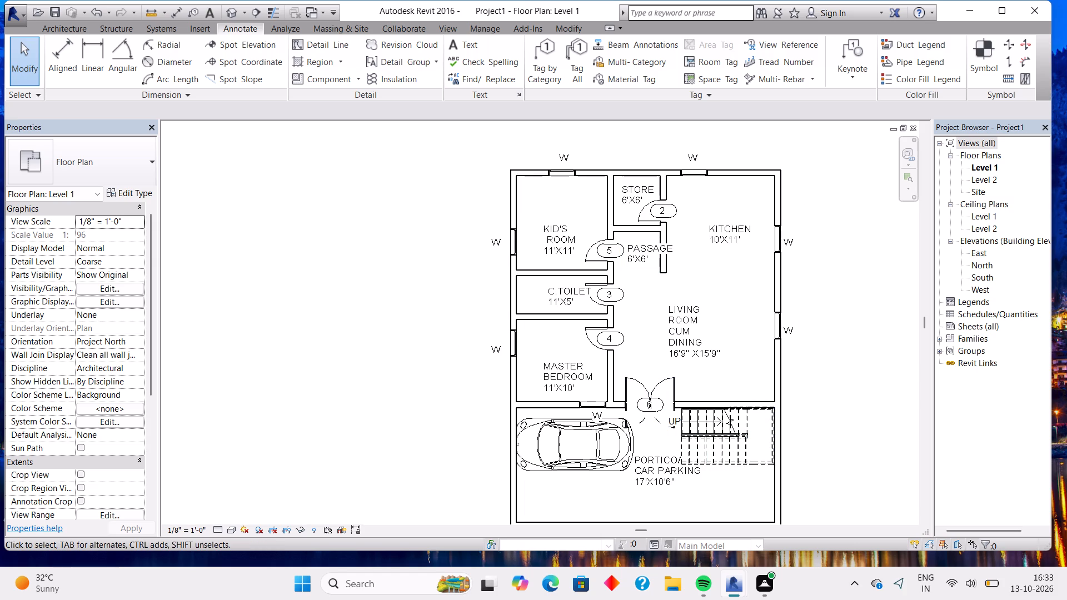
pyautogui.click(72, 29)
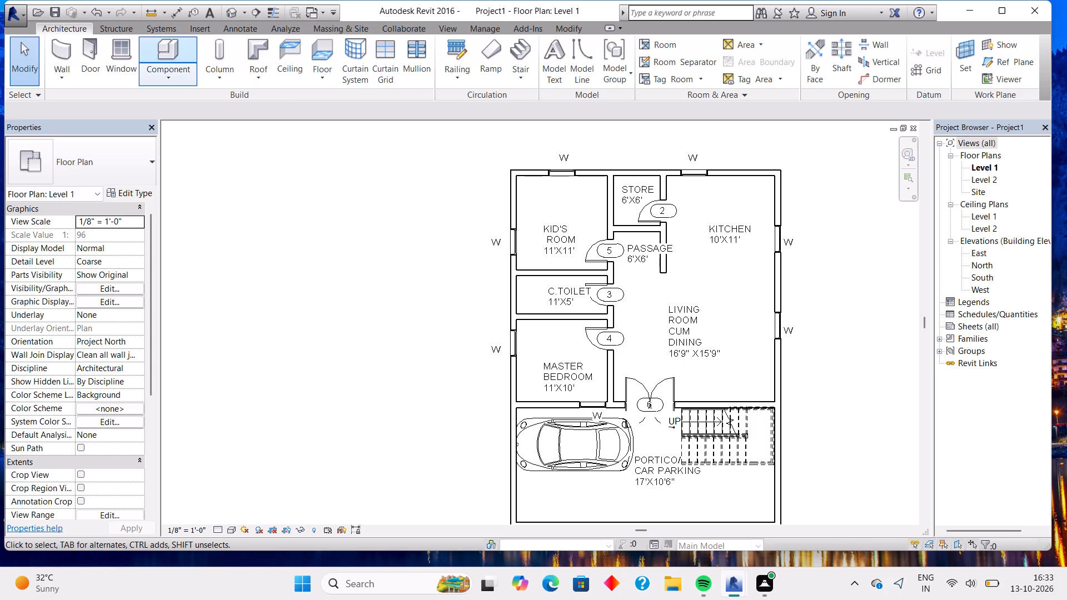
pyautogui.click(164, 53)
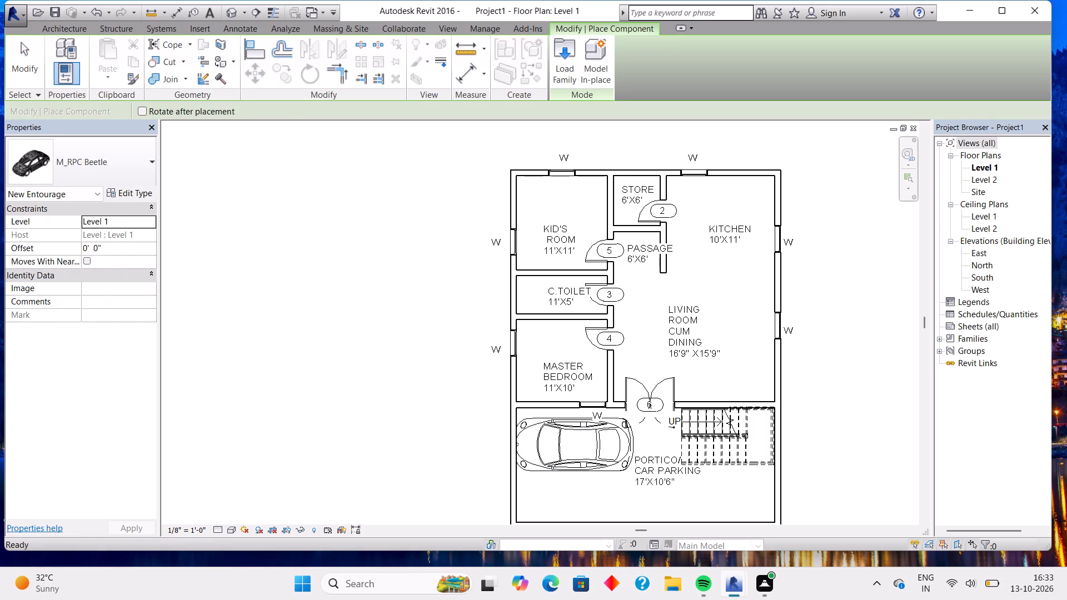
pyautogui.click(127, 159)
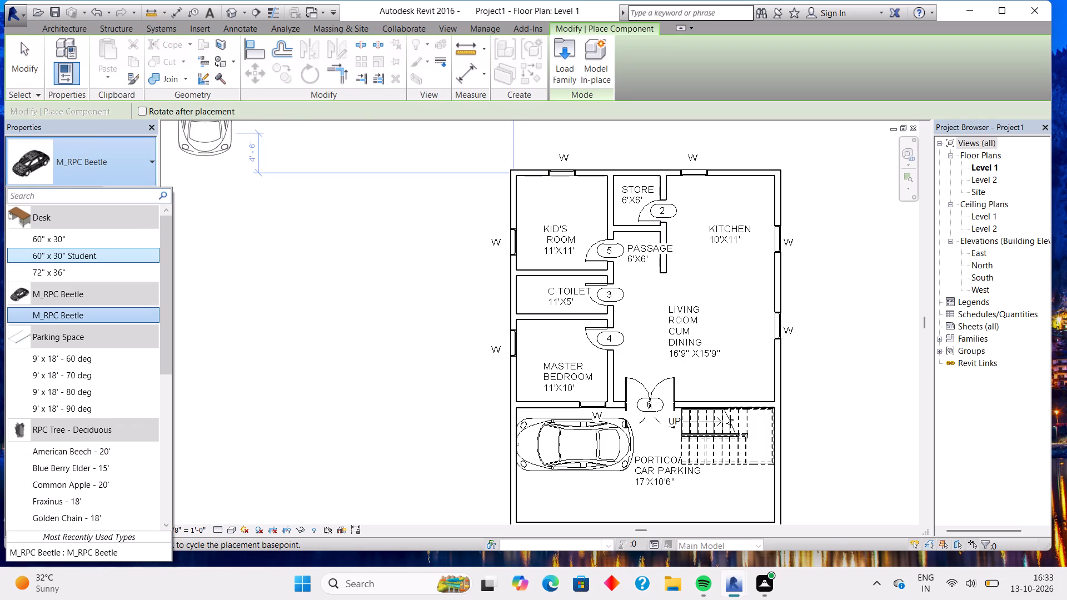
pyautogui.scroll(-6, 80, 396)
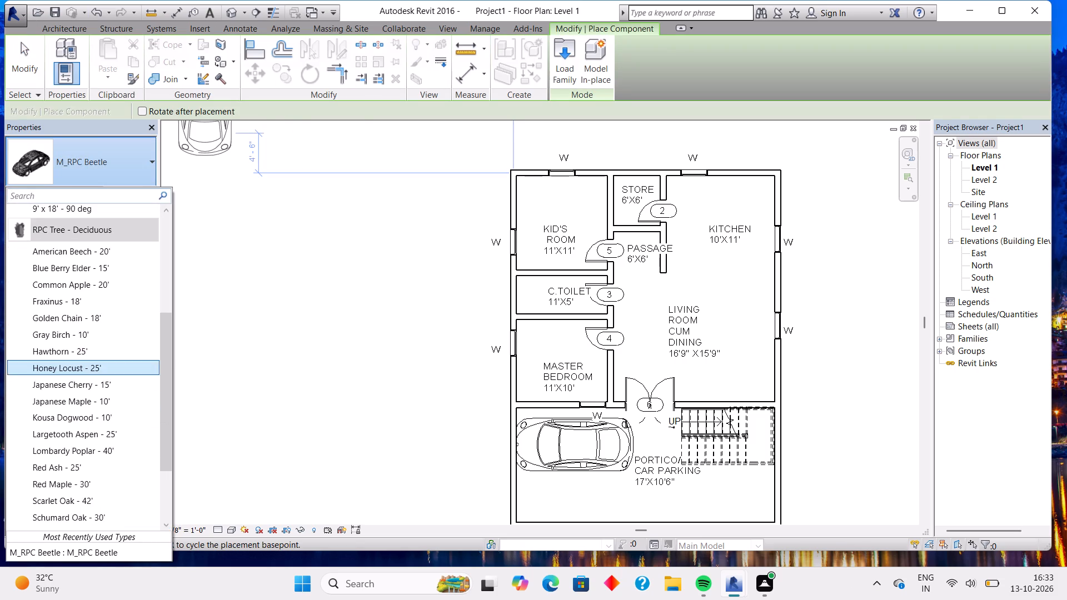
pyautogui.scroll(-10, 80, 396)
pyautogui.scroll(16, 80, 396)
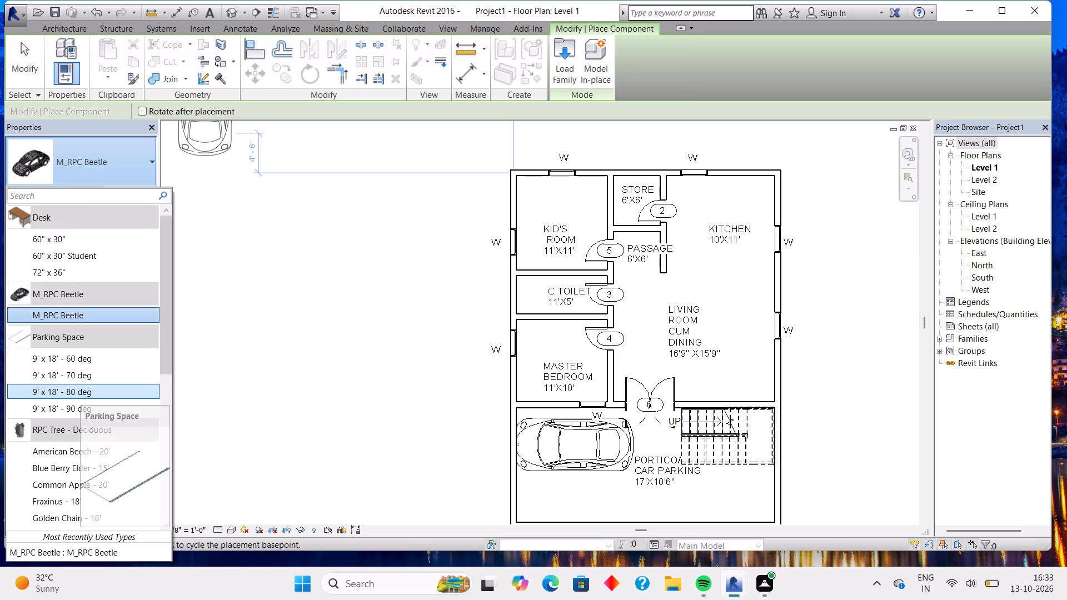
pyautogui.scroll(3, 80, 396)
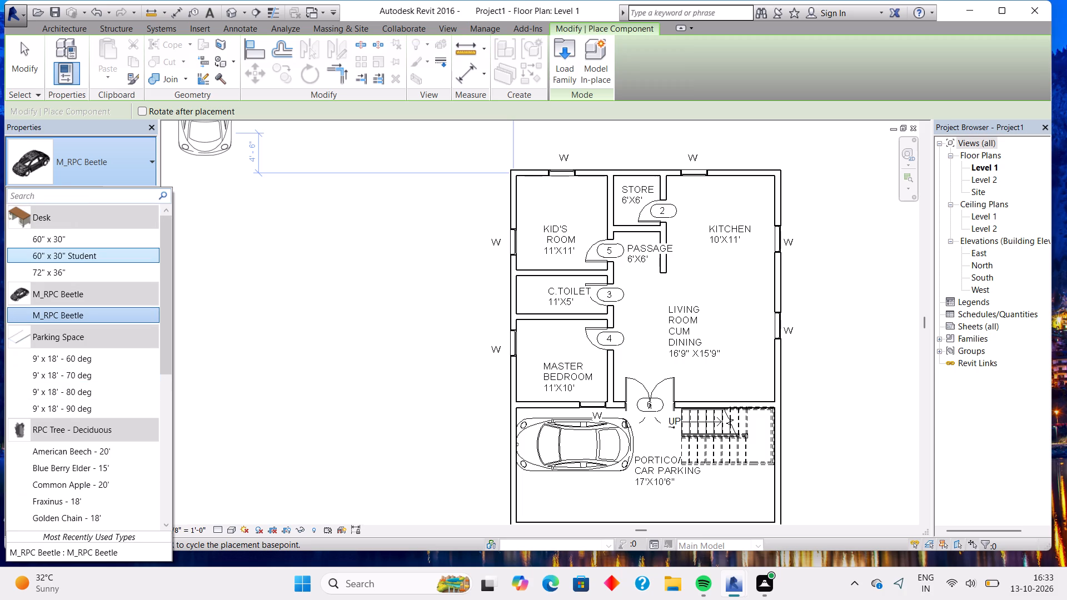
pyautogui.write('BED')
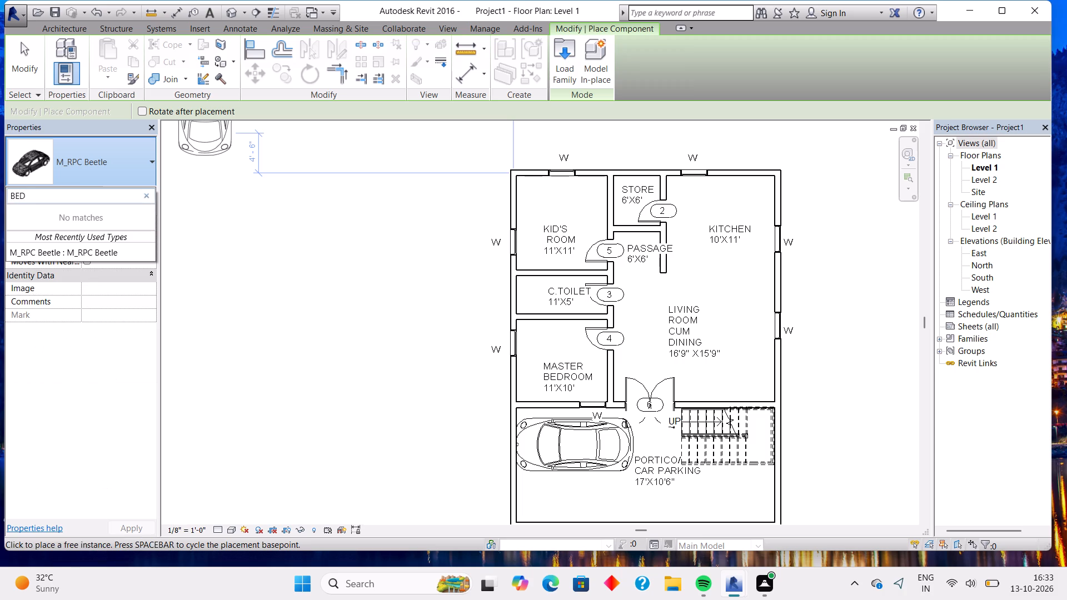
# Start loading a family and browse the C: drive to the RVT 2016 Libraries folder US Metric.
pyautogui.click(563, 53)
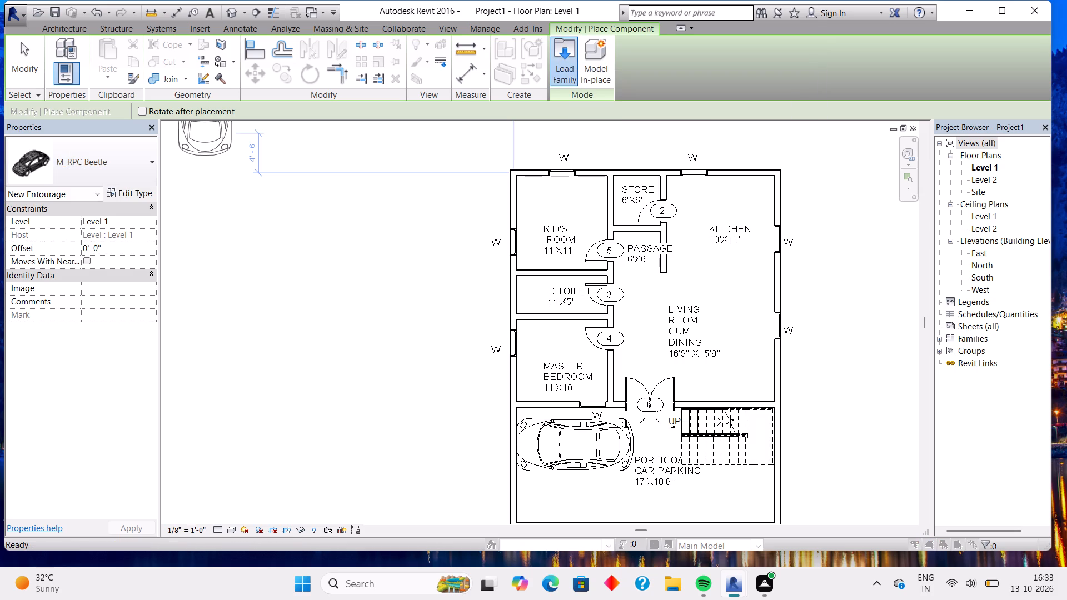
pyautogui.doubleClick(304, 227)
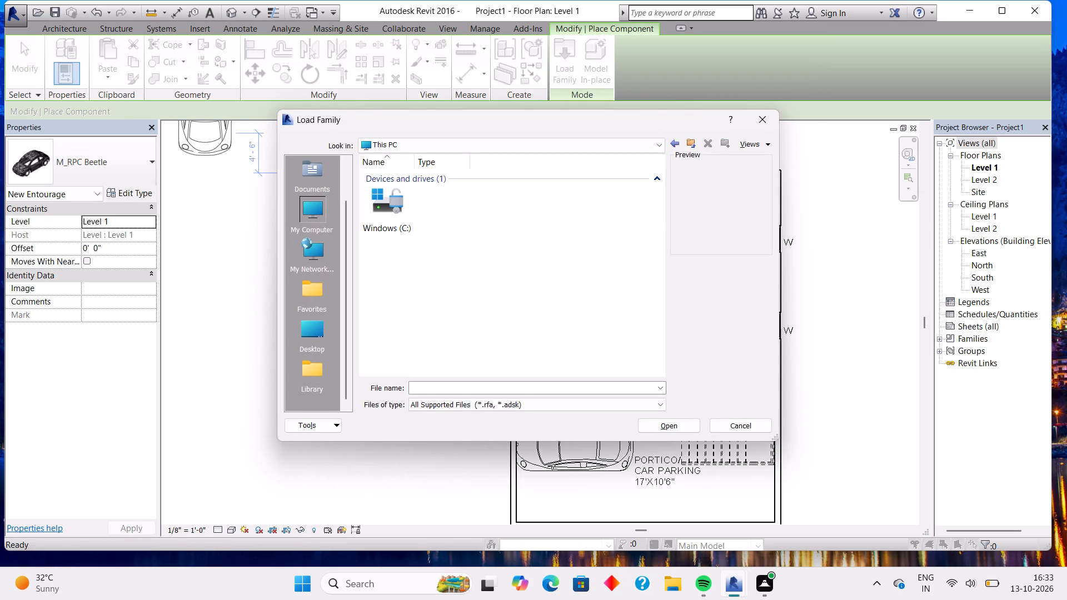
pyautogui.doubleClick(373, 220)
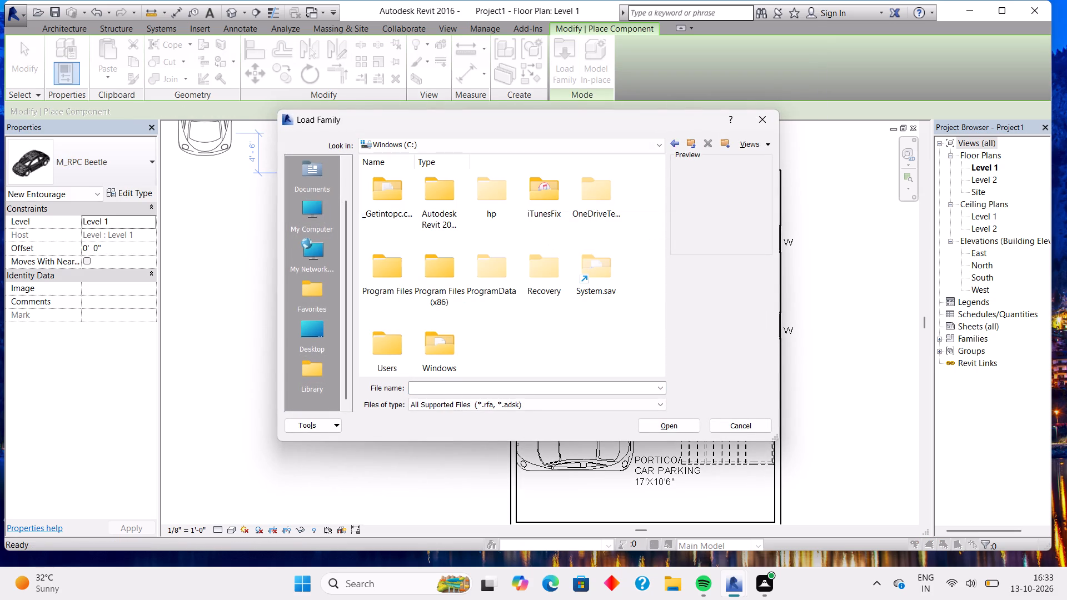
pyautogui.doubleClick(435, 205)
pyautogui.doubleClick(442, 196)
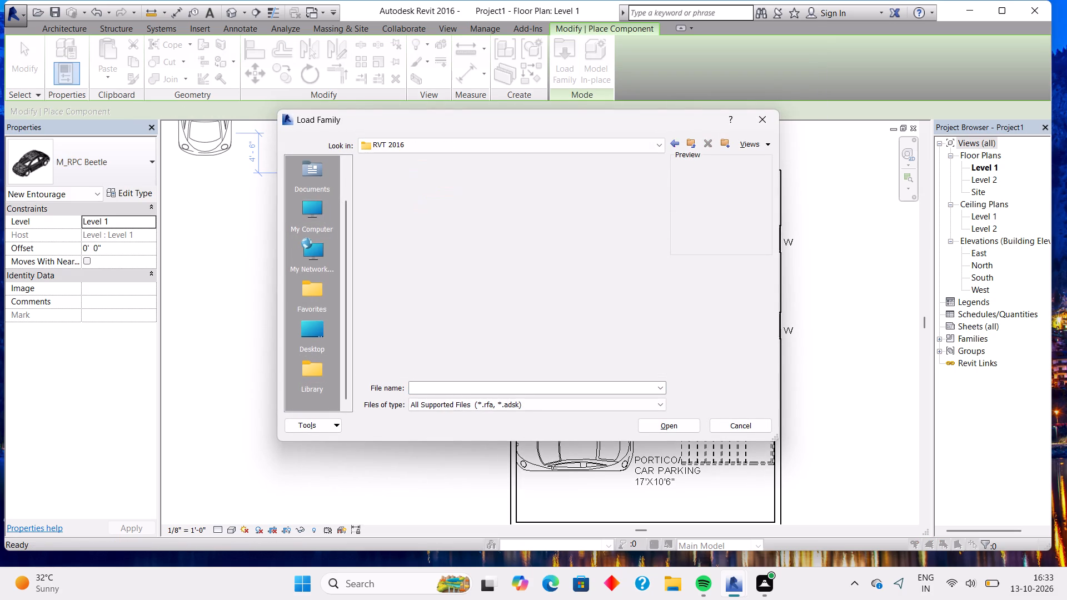
pyautogui.doubleClick(540, 191)
pyautogui.doubleClick(447, 211)
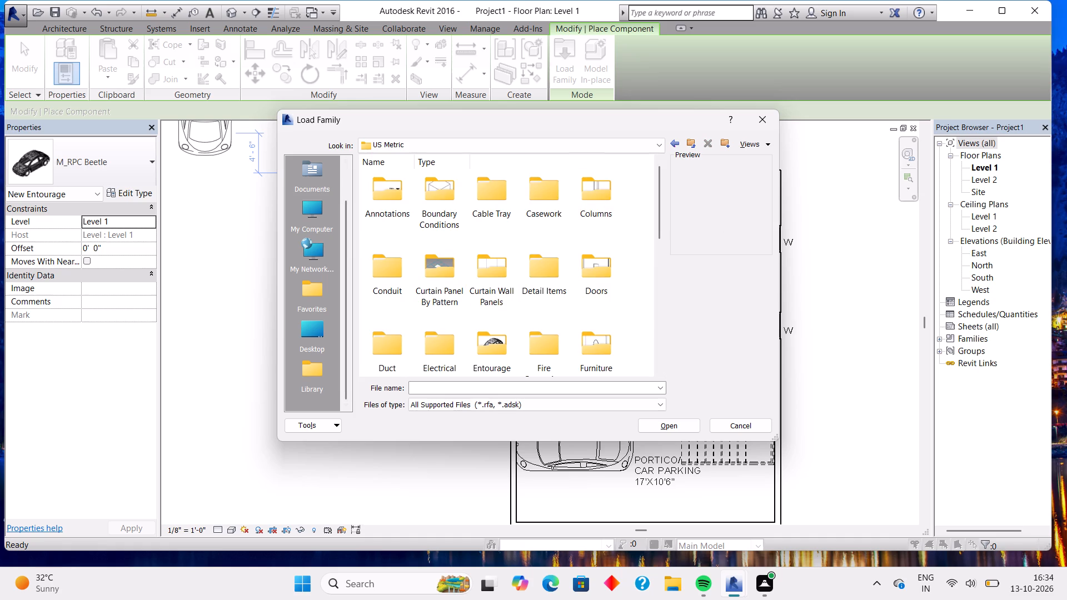
# Look through the US Metric library for a bed family, checking the Doors folder and the Utilities folder under Site.
pyautogui.doubleClick(589, 273)
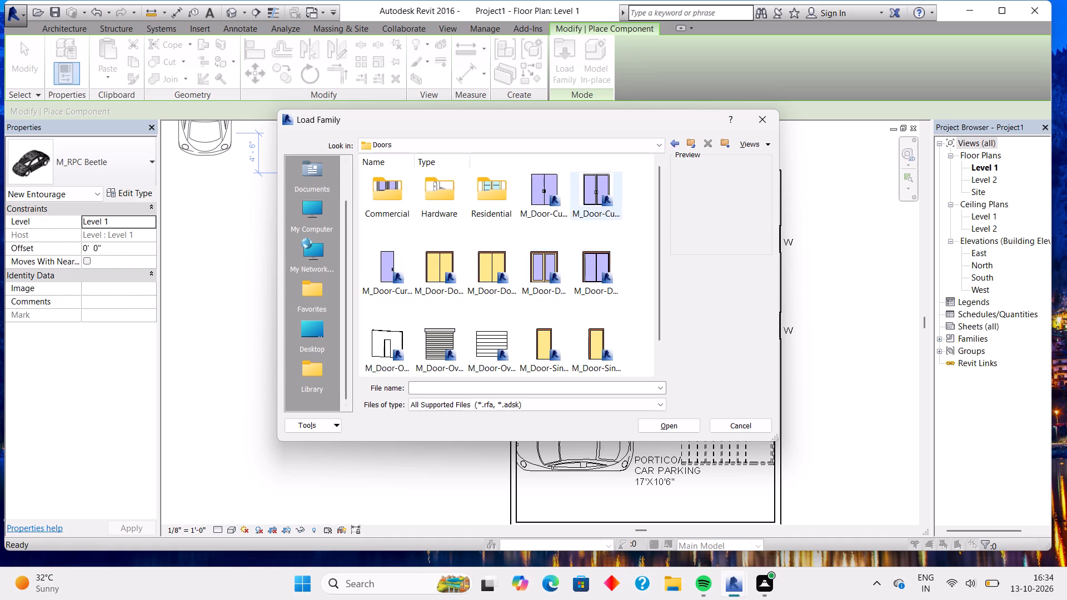
pyautogui.scroll(-3, 533, 270)
pyautogui.scroll(3, 533, 270)
pyautogui.click(672, 142)
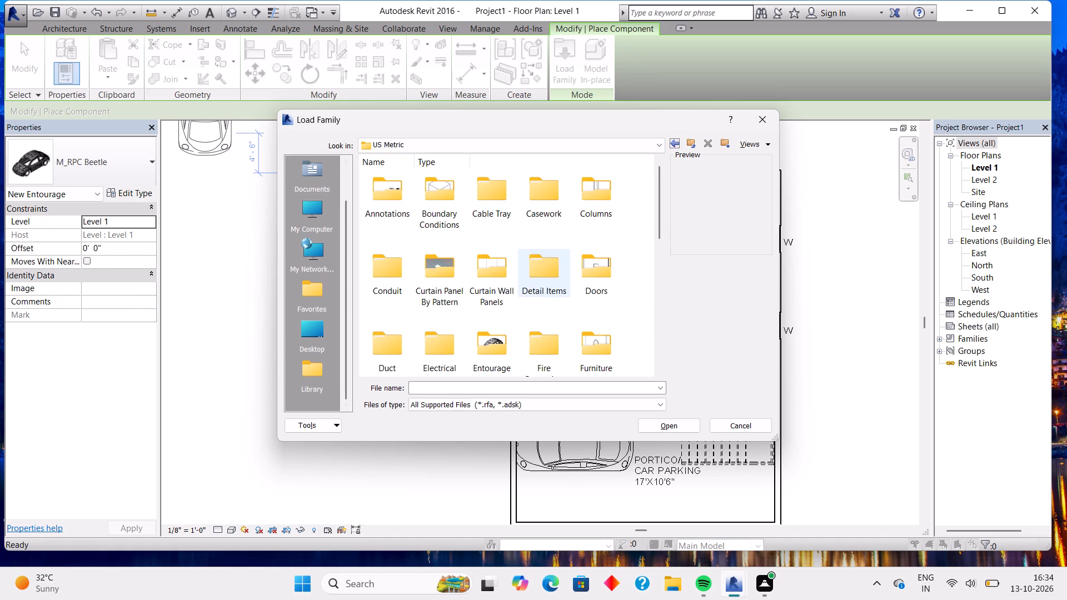
pyautogui.scroll(-1, 521, 252)
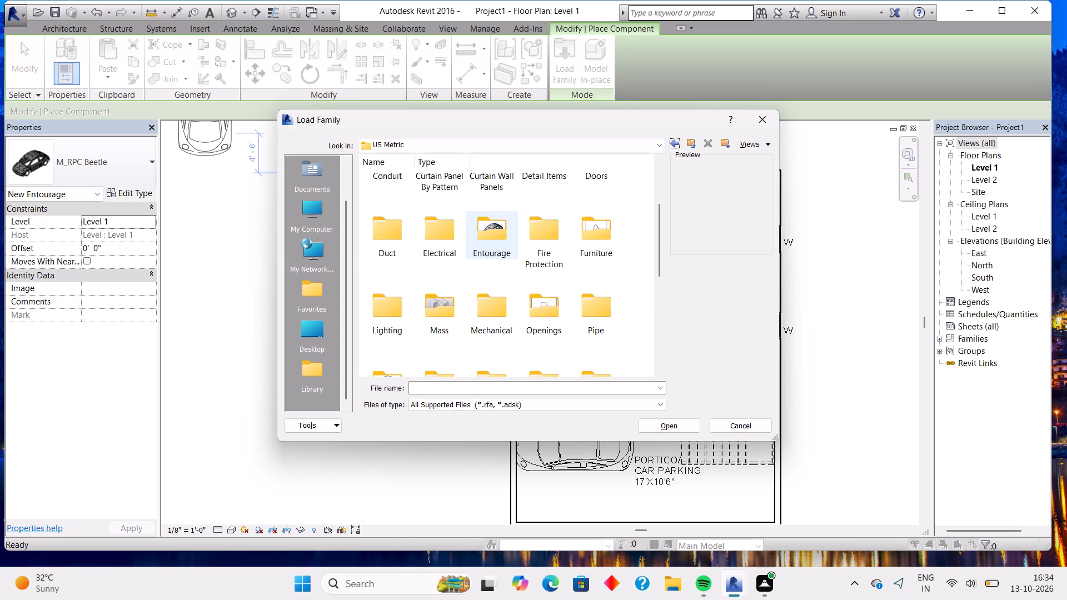
pyautogui.scroll(2, 544, 232)
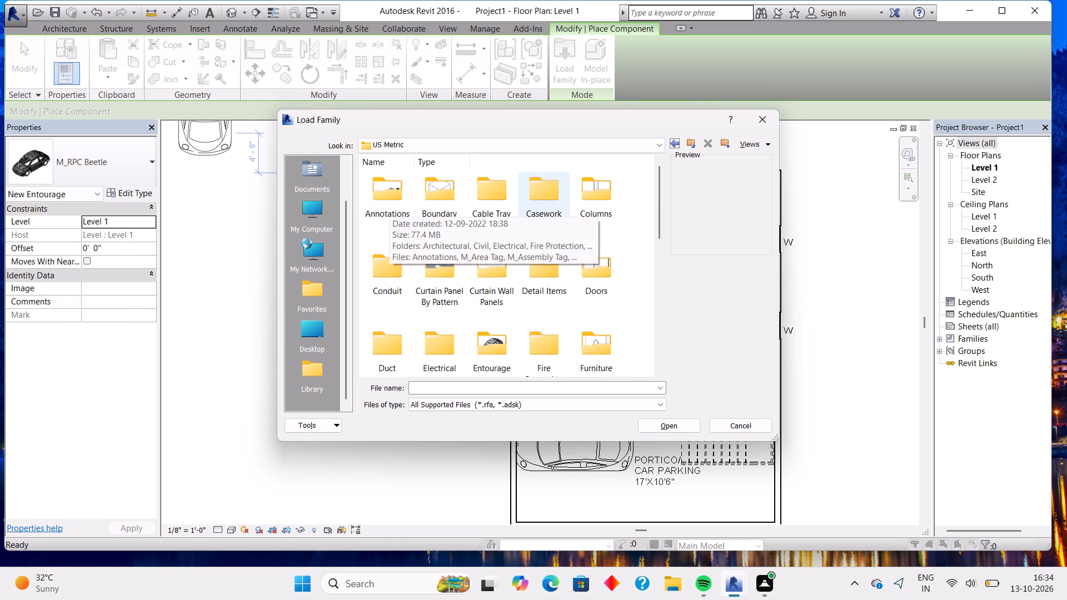
pyautogui.scroll(-1, 523, 280)
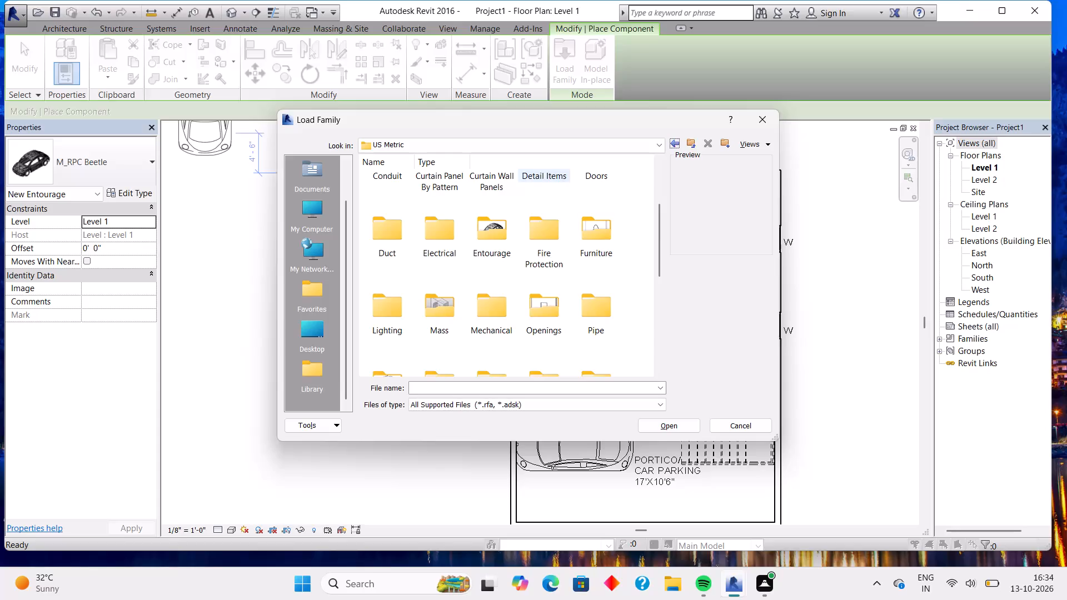
pyautogui.scroll(-1, 523, 280)
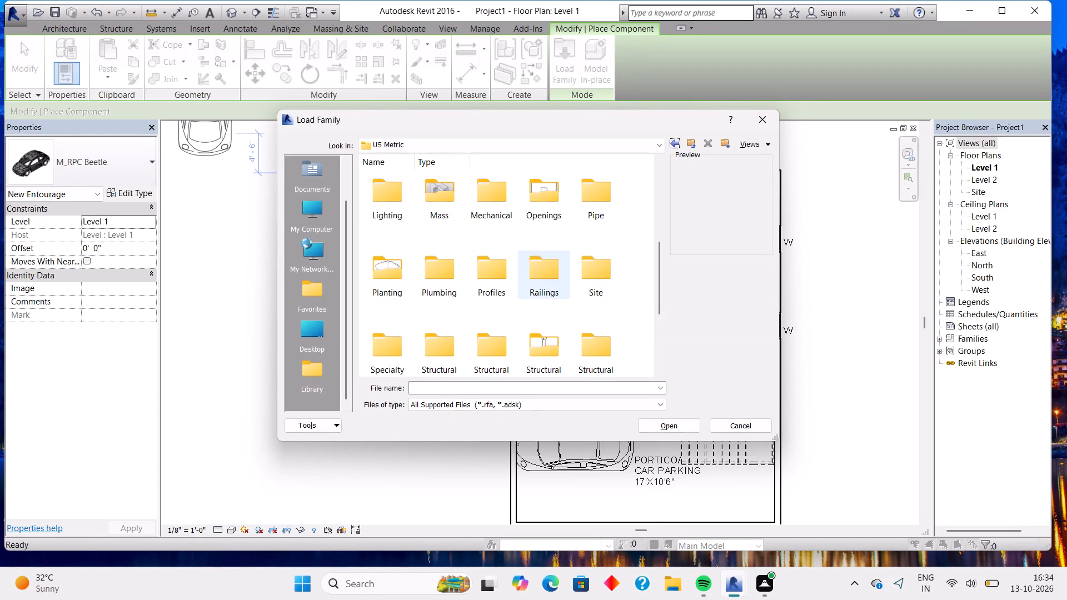
pyautogui.doubleClick(607, 269)
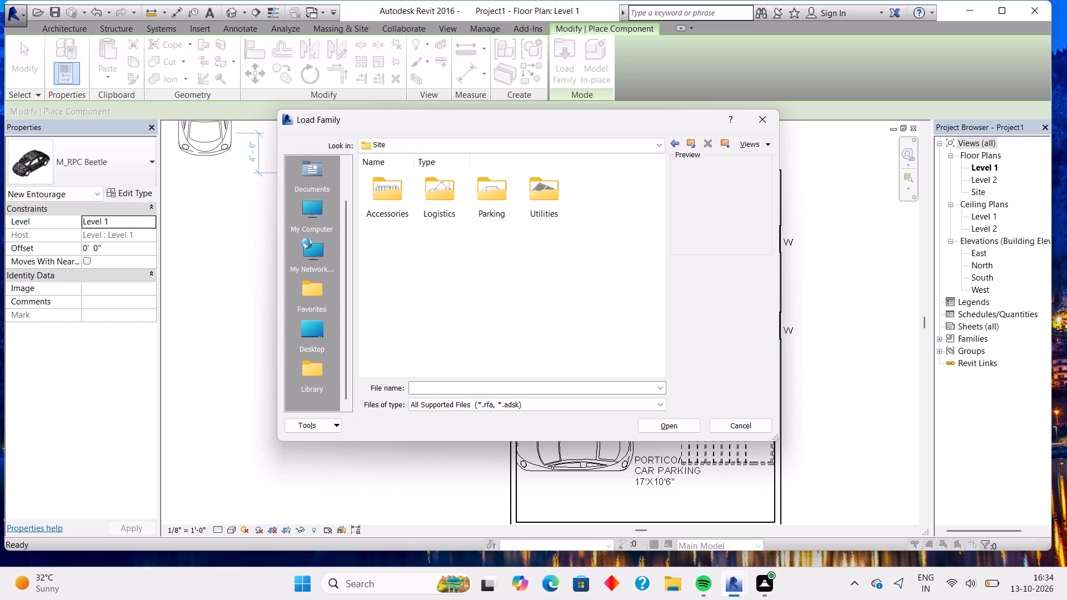
pyautogui.doubleClick(542, 195)
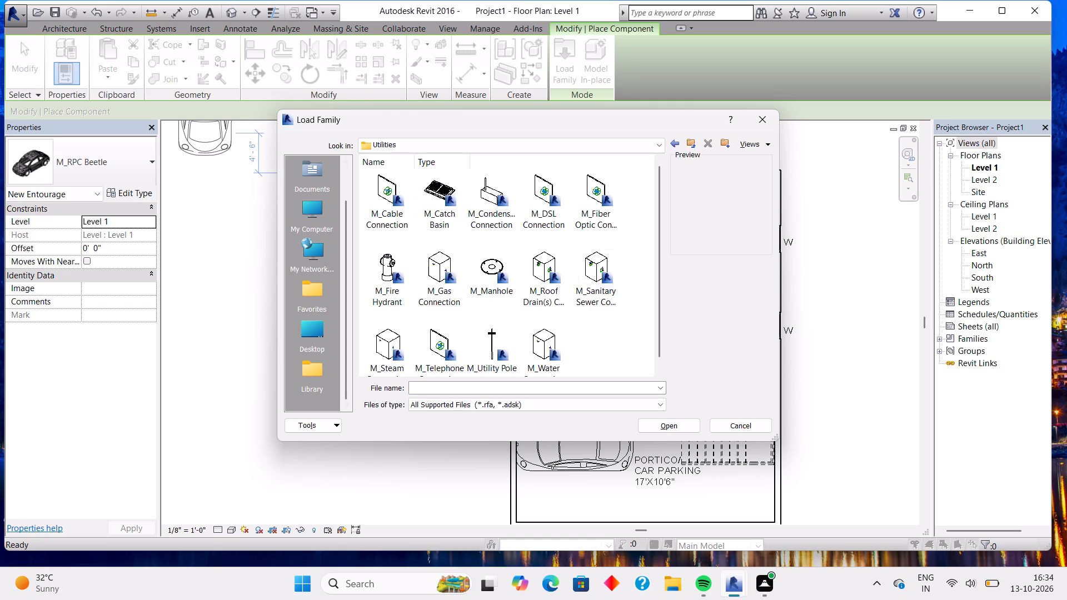
pyautogui.scroll(-7, 548, 245)
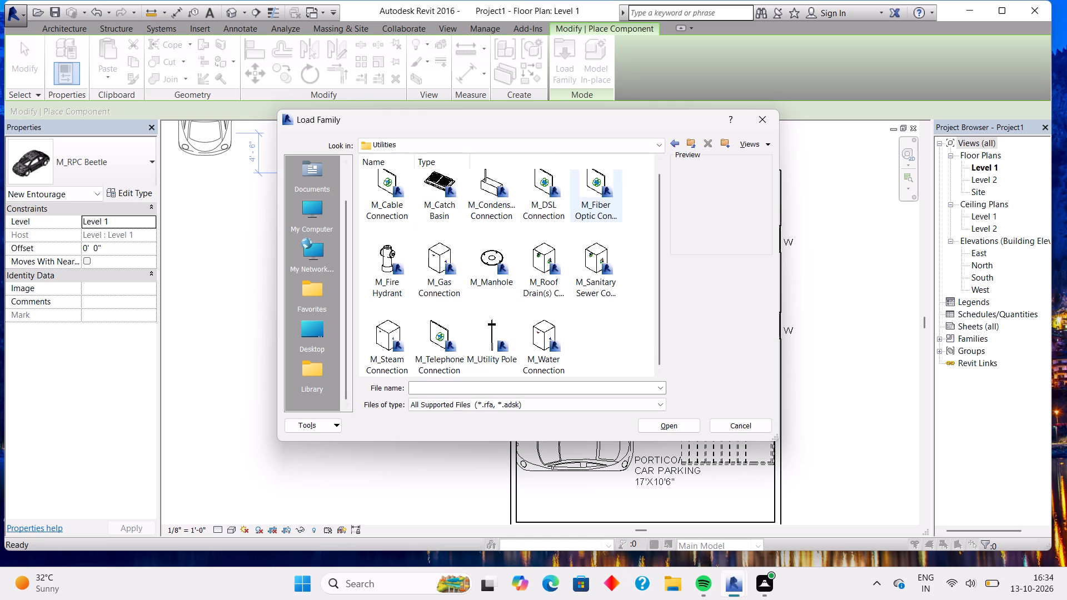
# Look through the Parking, Logistics and Accessories folders under Site for a bed family, and return to the US Metric library.
pyautogui.click(674, 143)
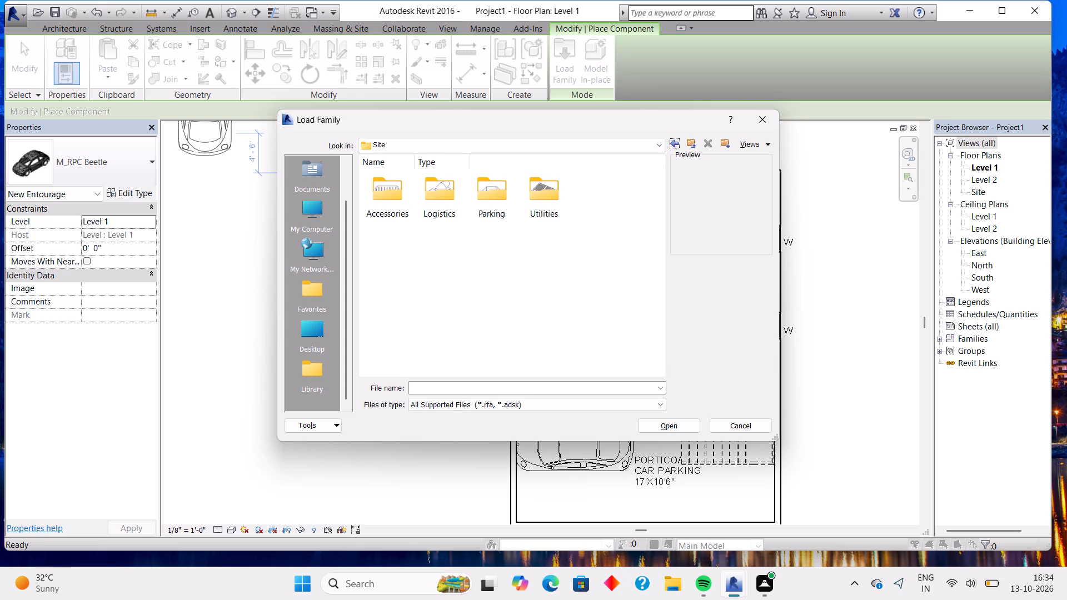
pyautogui.doubleClick(498, 201)
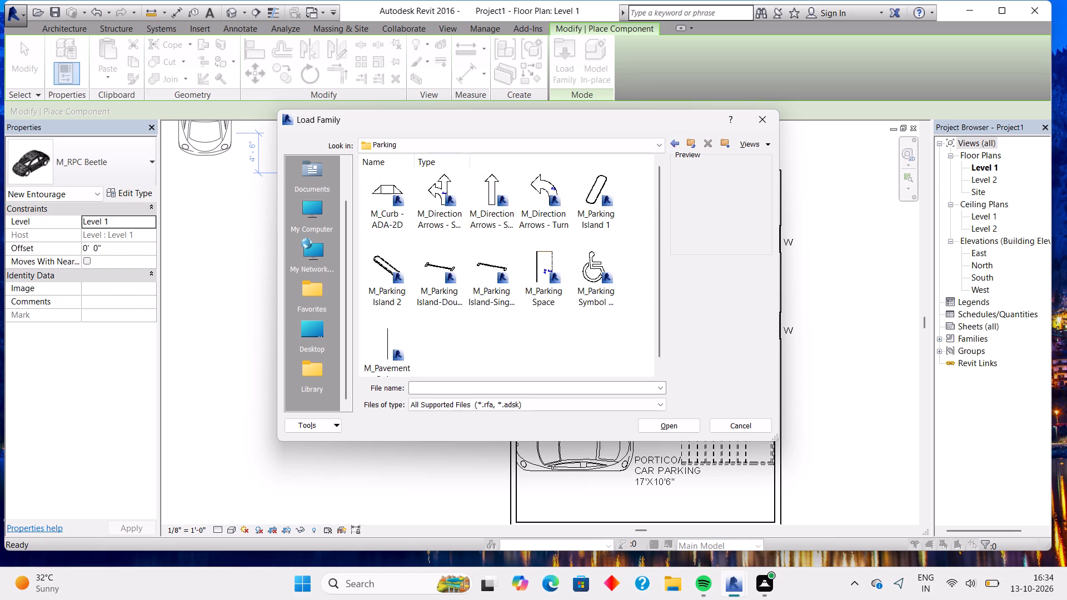
pyautogui.click(679, 141)
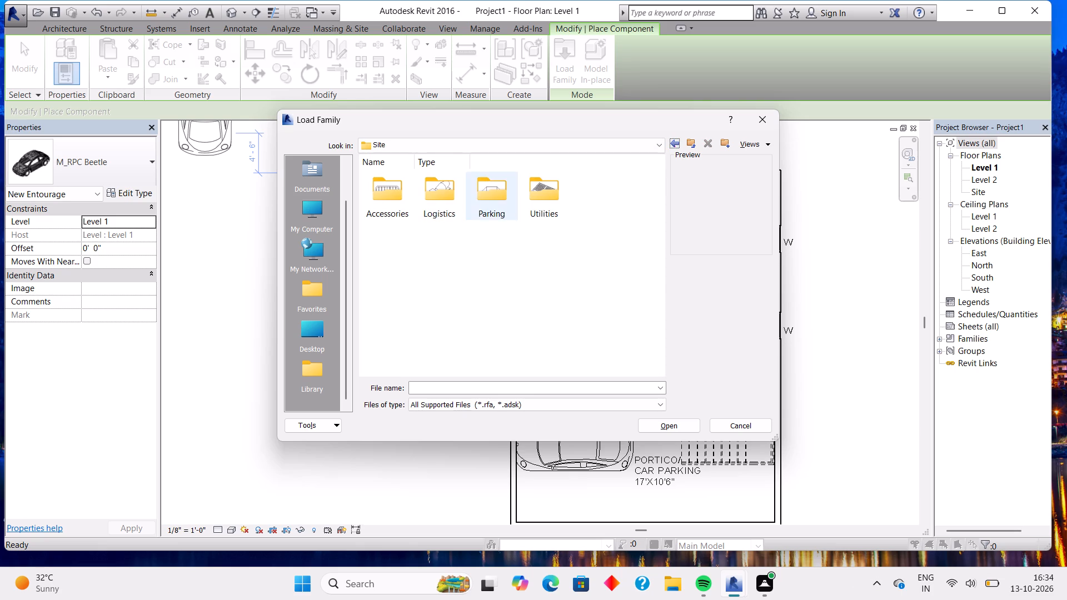
pyautogui.doubleClick(427, 199)
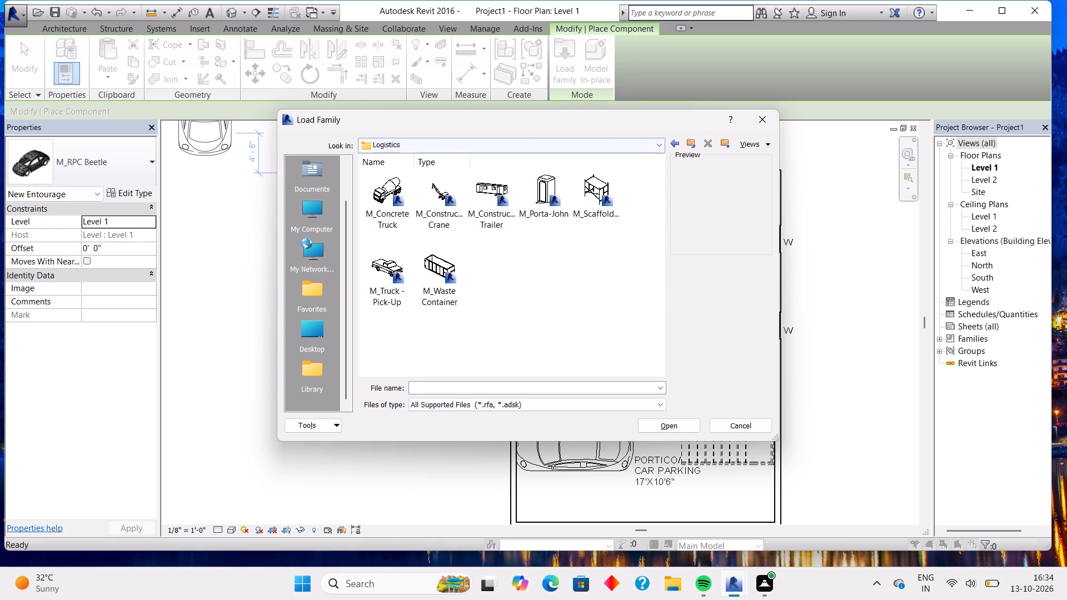
pyautogui.click(672, 142)
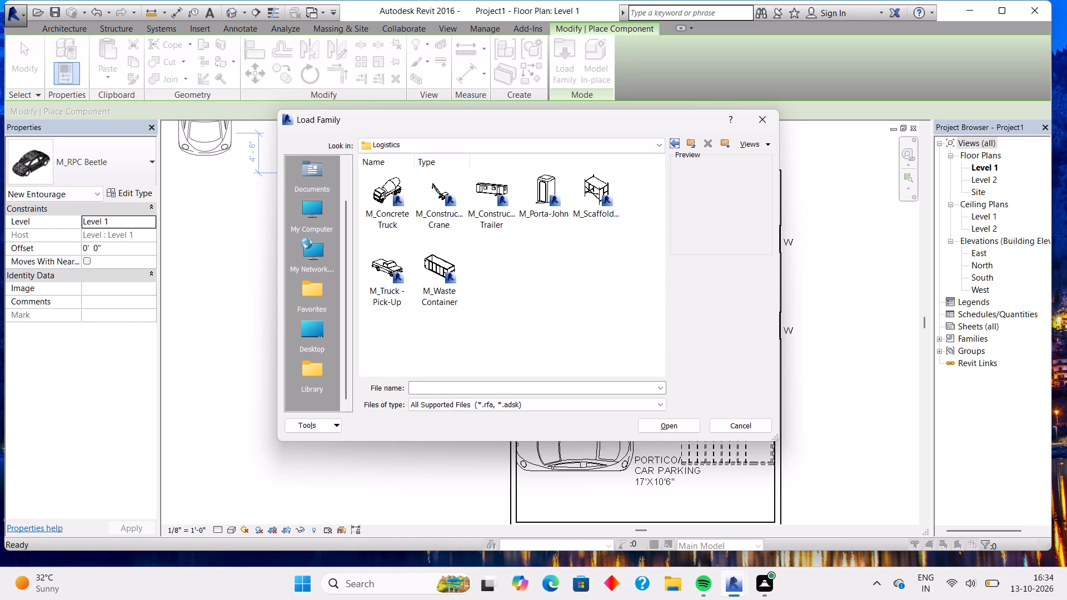
pyautogui.doubleClick(380, 204)
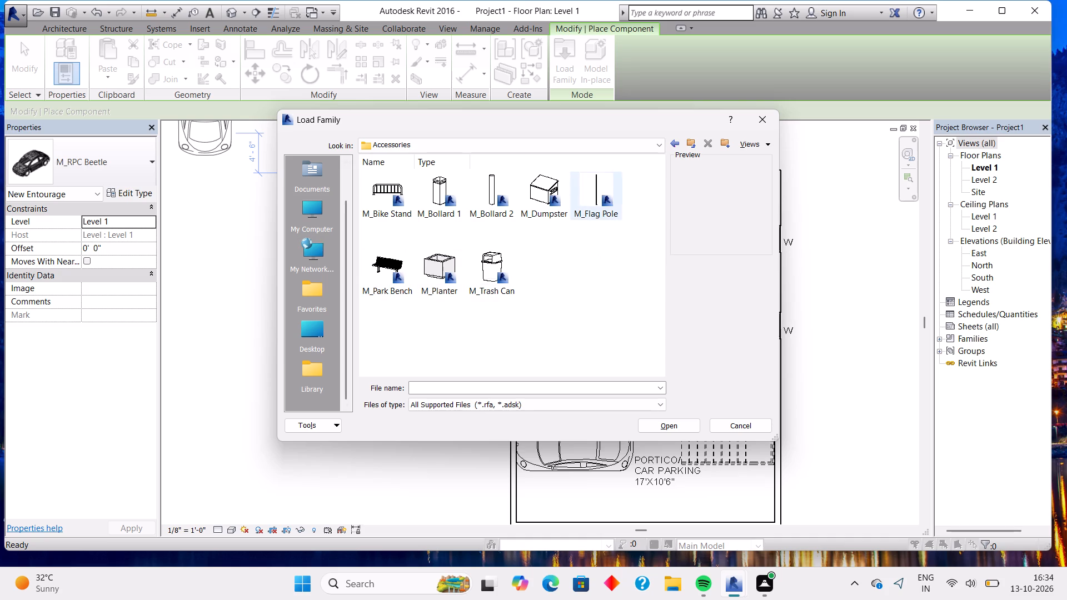
pyautogui.click(669, 139)
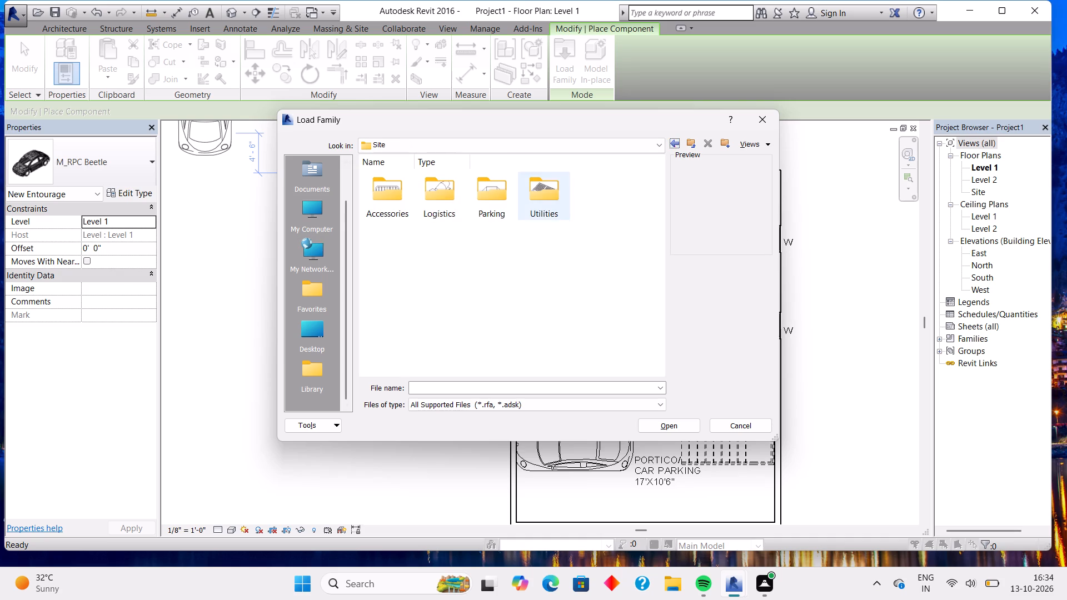
pyautogui.click(673, 142)
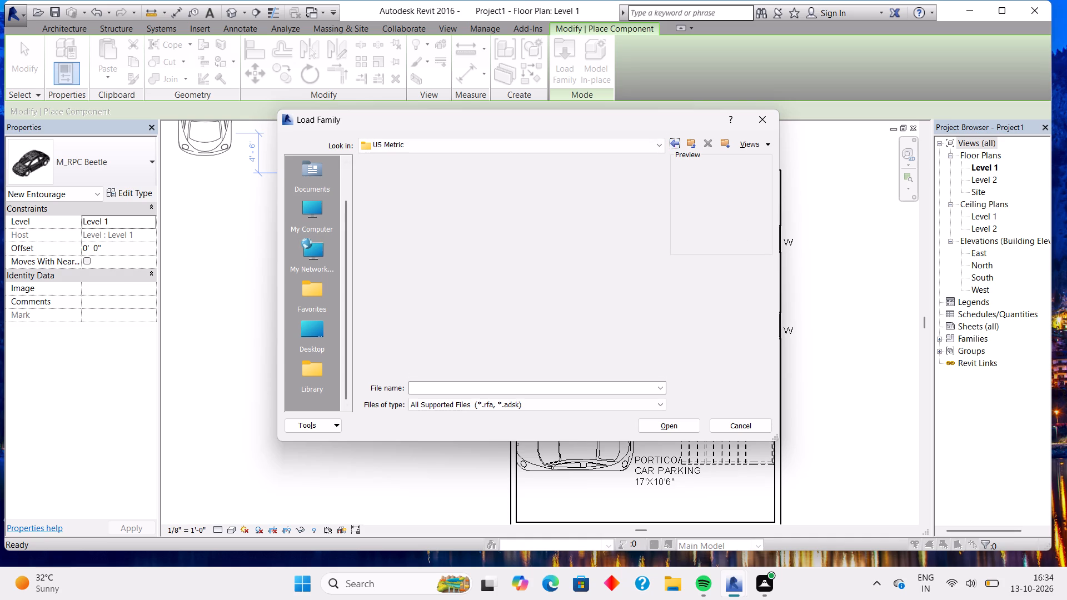
# Check the Detail Items folder for furniture and look over the remaining US Metric category folders.
pyautogui.doubleClick(532, 269)
pyautogui.scroll(-5, 514, 263)
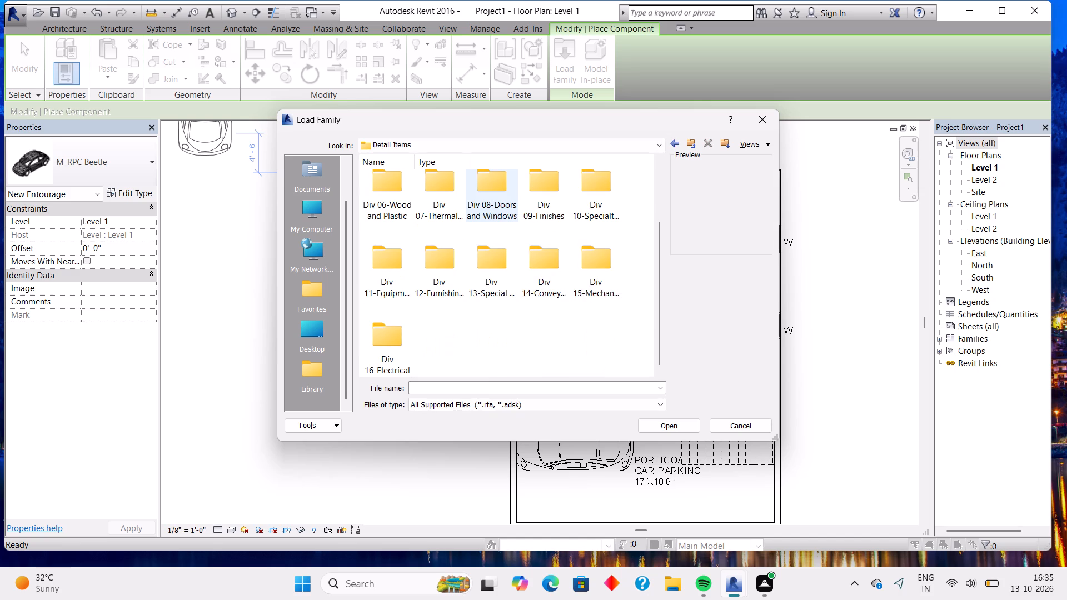
pyautogui.scroll(-2, 514, 263)
pyautogui.click(669, 143)
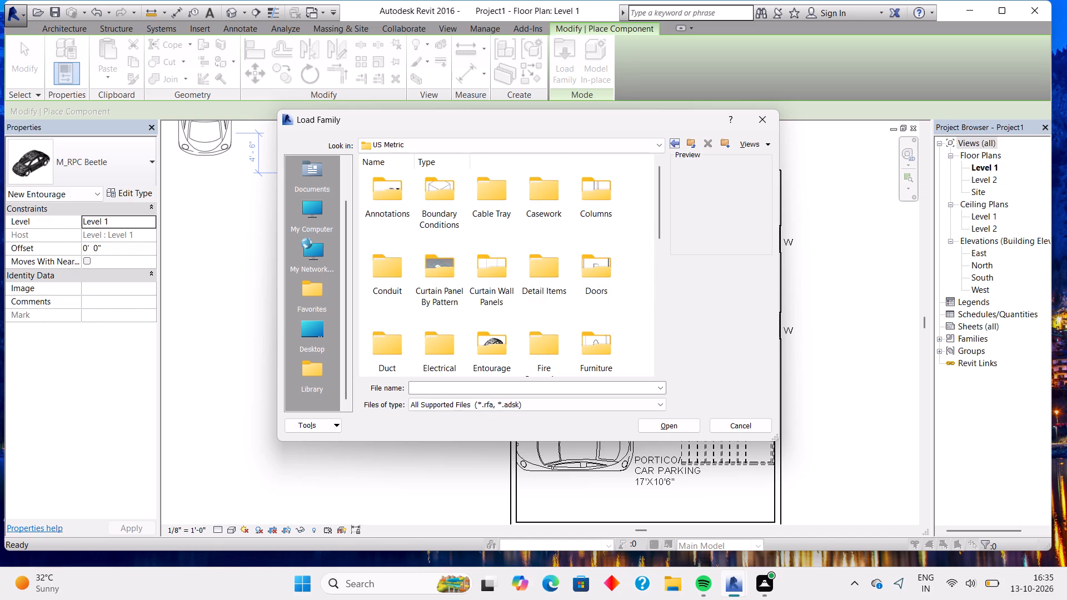
pyautogui.scroll(-1, 401, 295)
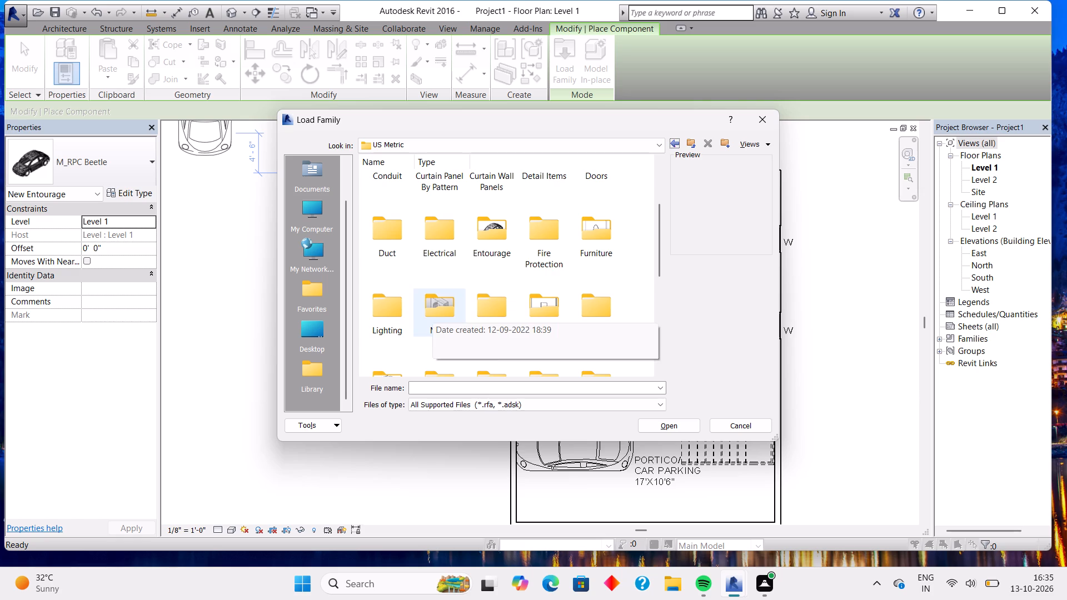
pyautogui.scroll(-1, 545, 307)
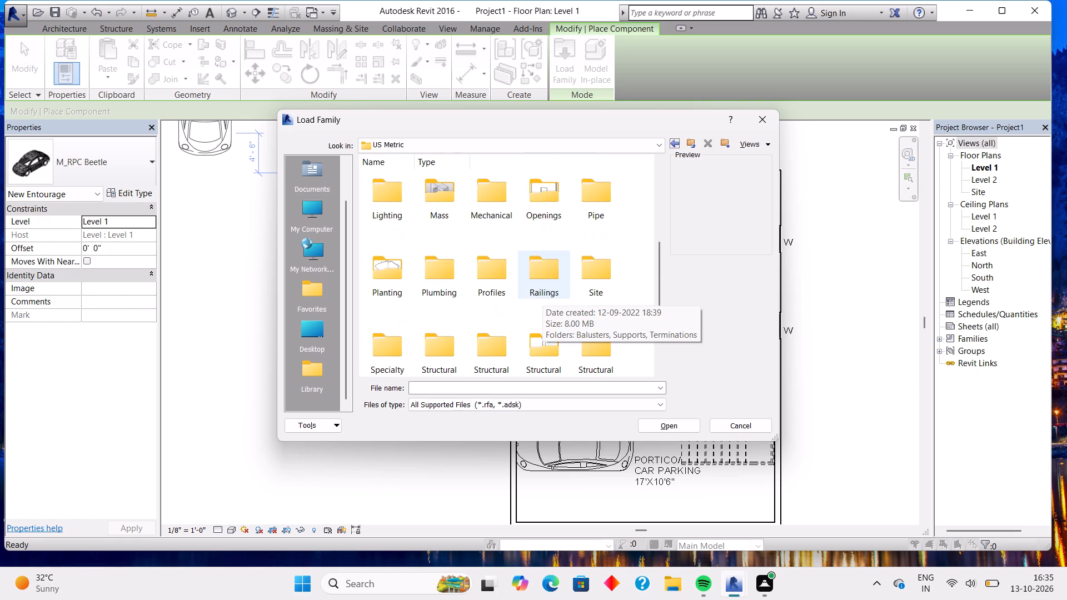
pyautogui.scroll(-3, 542, 288)
pyautogui.scroll(1, 542, 288)
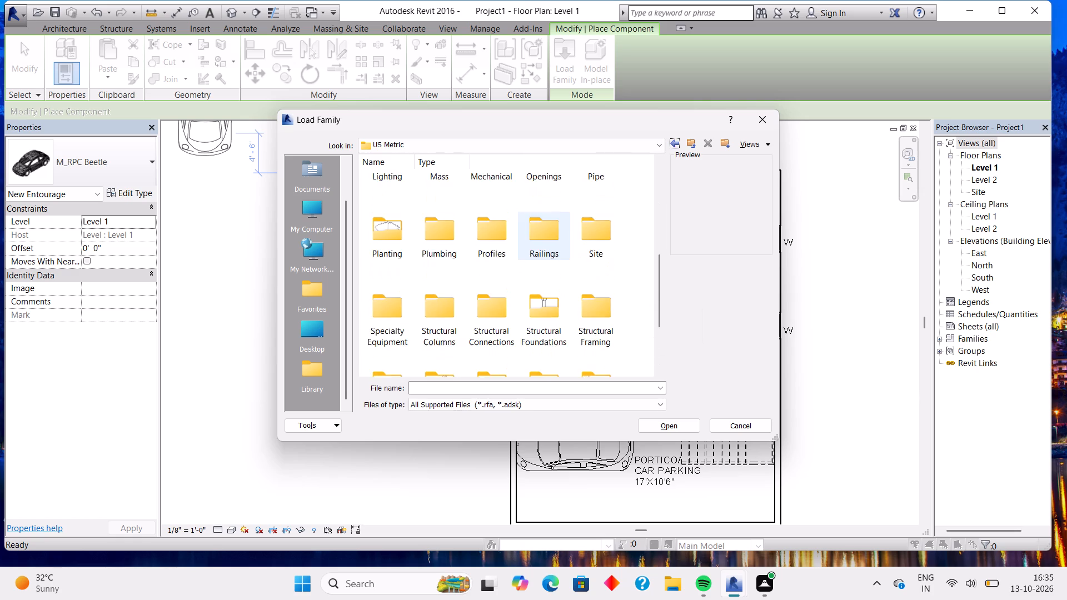
pyautogui.scroll(-5, 542, 288)
pyautogui.scroll(3, 542, 288)
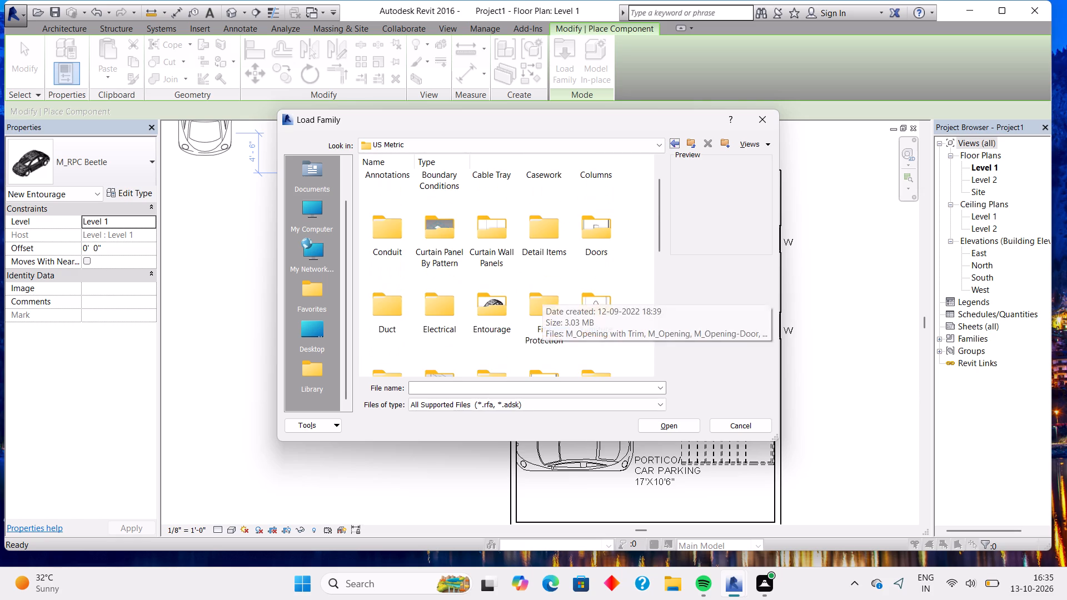
pyautogui.scroll(5, 542, 288)
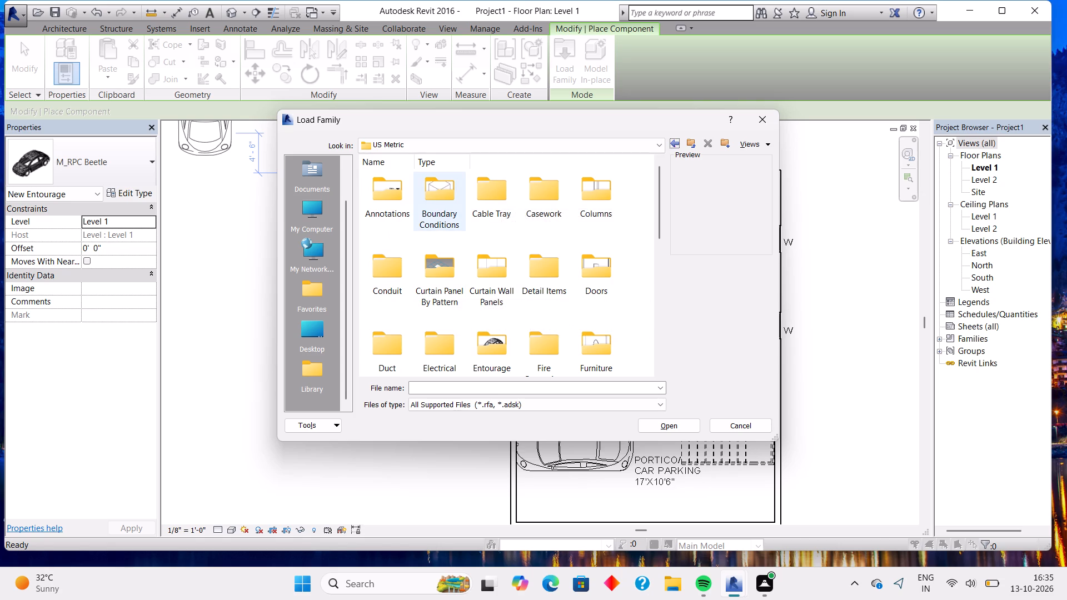
# Look through the Casework subfolders Base Cabinets, Counter Tops, Tall Cabinets and Wall Cabinets for a bed family.
pyautogui.doubleClick(553, 187)
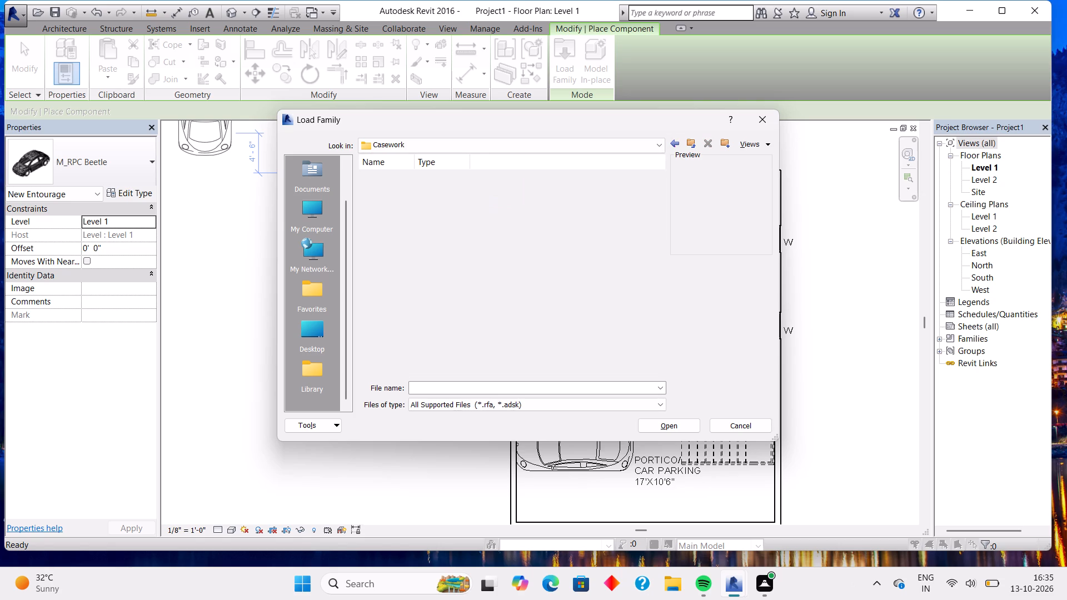
pyautogui.doubleClick(388, 197)
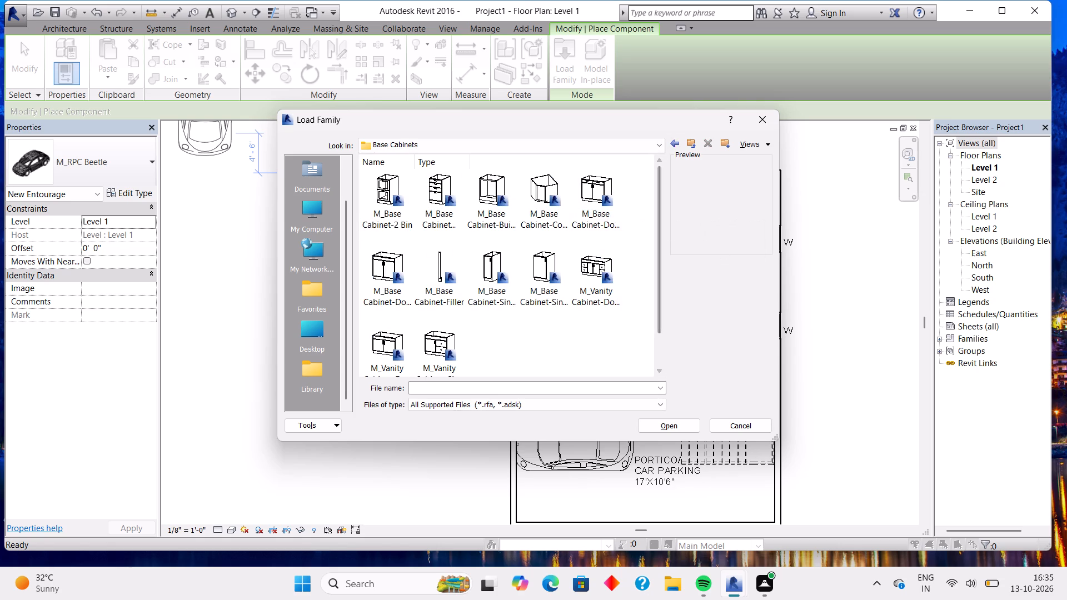
pyautogui.click(673, 139)
pyautogui.doubleClick(461, 191)
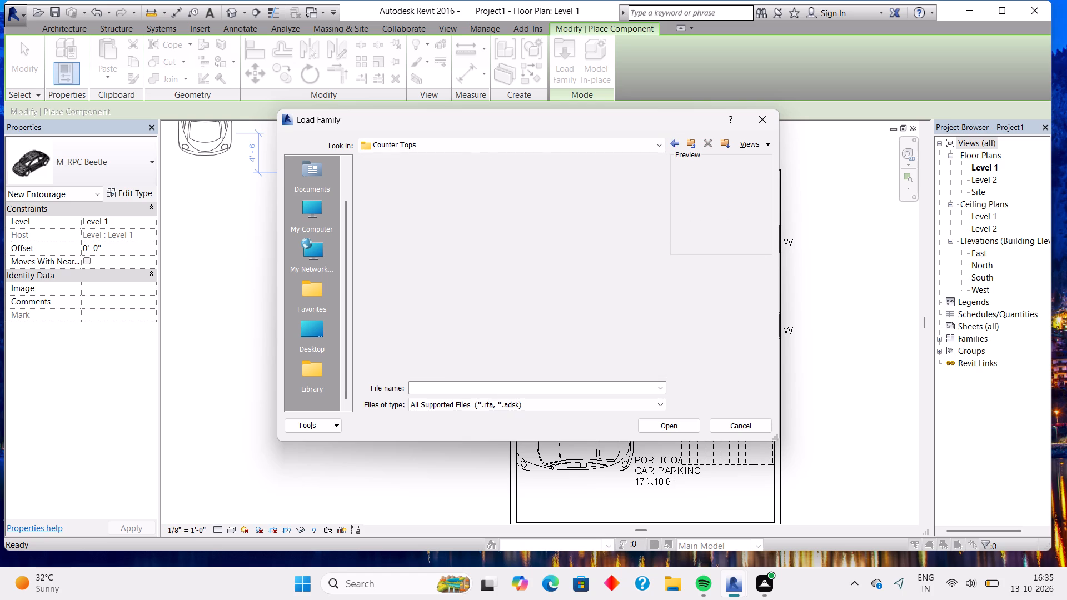
pyautogui.click(676, 146)
pyautogui.doubleClick(509, 192)
pyautogui.click(671, 147)
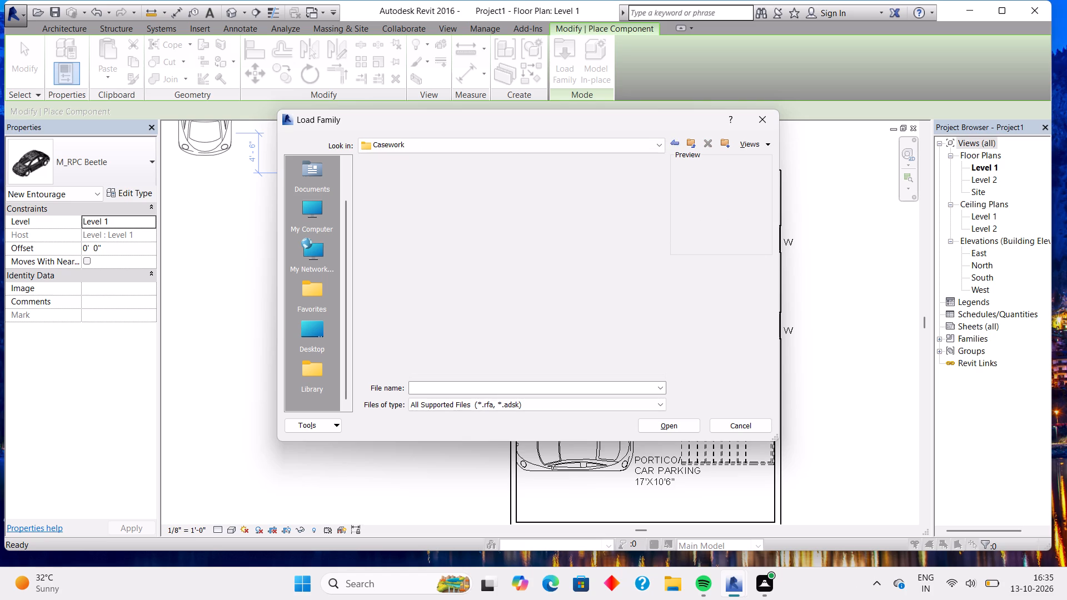
pyautogui.doubleClick(552, 196)
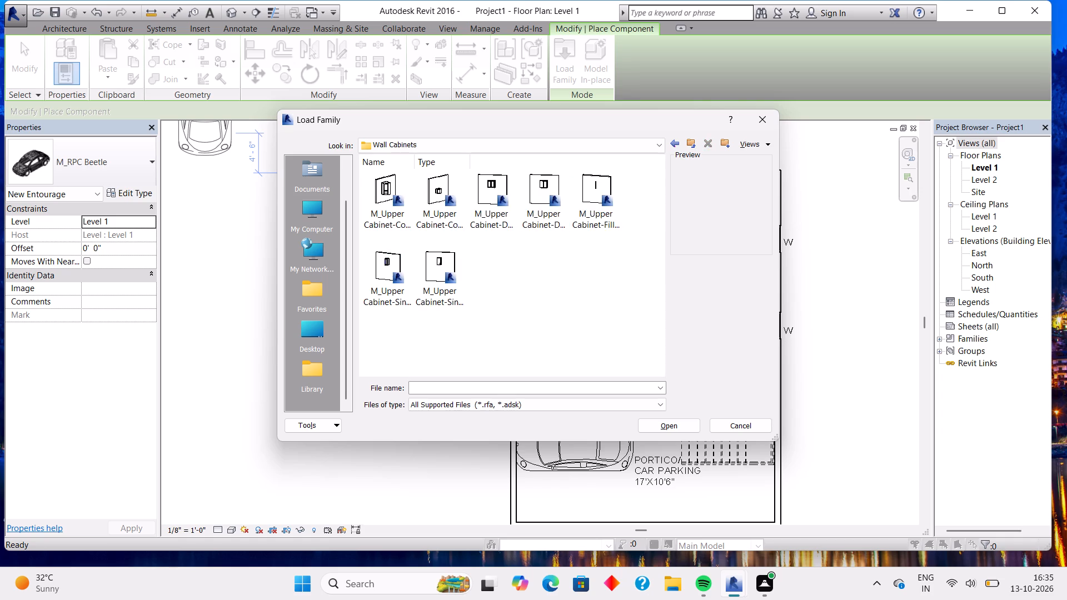
pyautogui.click(677, 141)
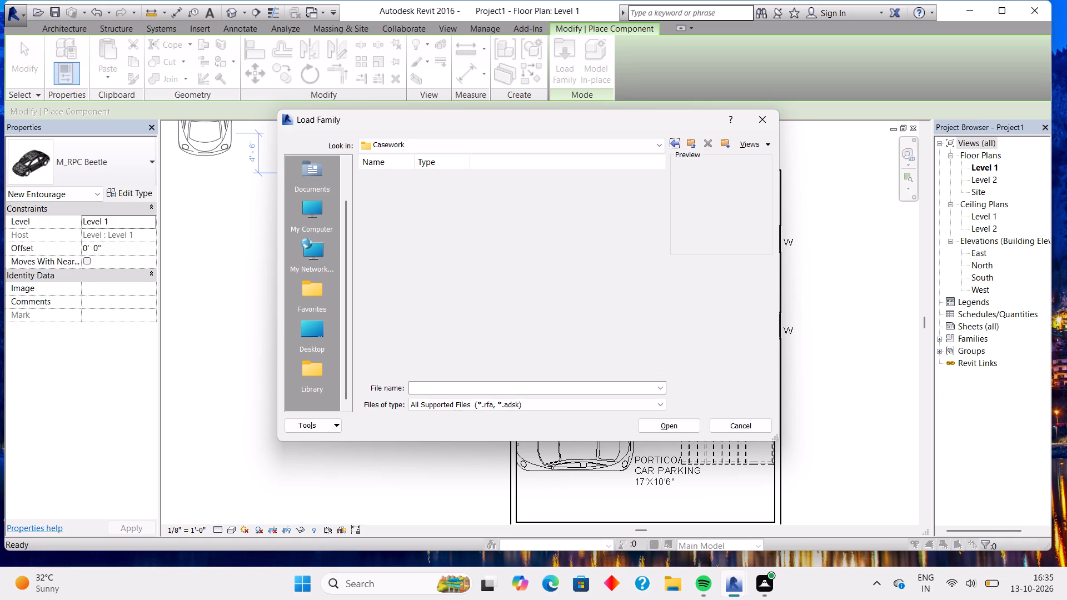
pyautogui.click(676, 142)
# Load the M_Bed-Box family from the Beds folder under Furniture in the US Metric library.
pyautogui.scroll(-1, 511, 230)
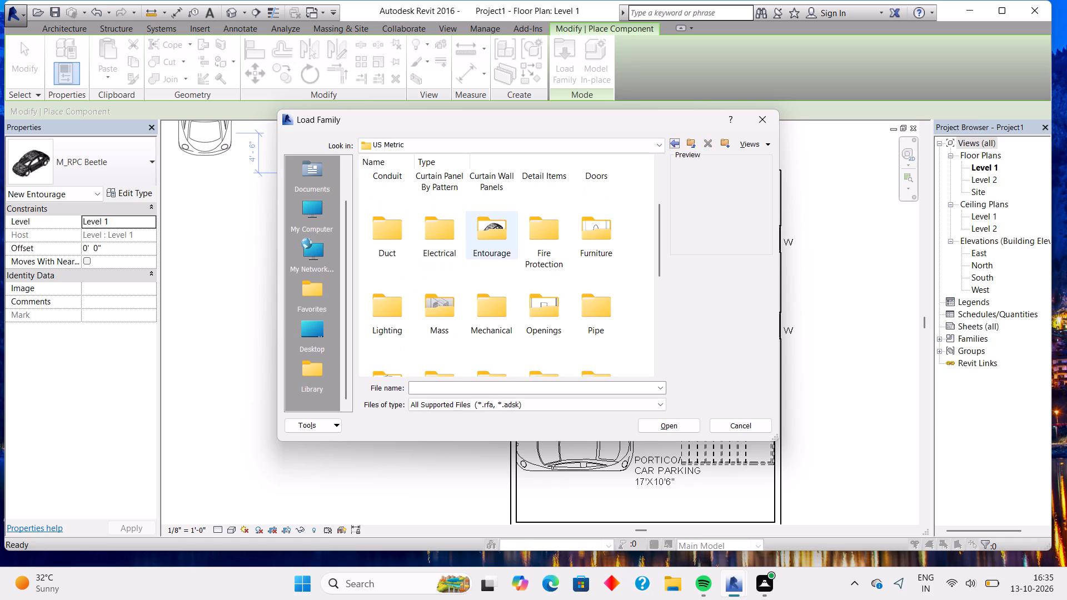
pyautogui.doubleClick(589, 239)
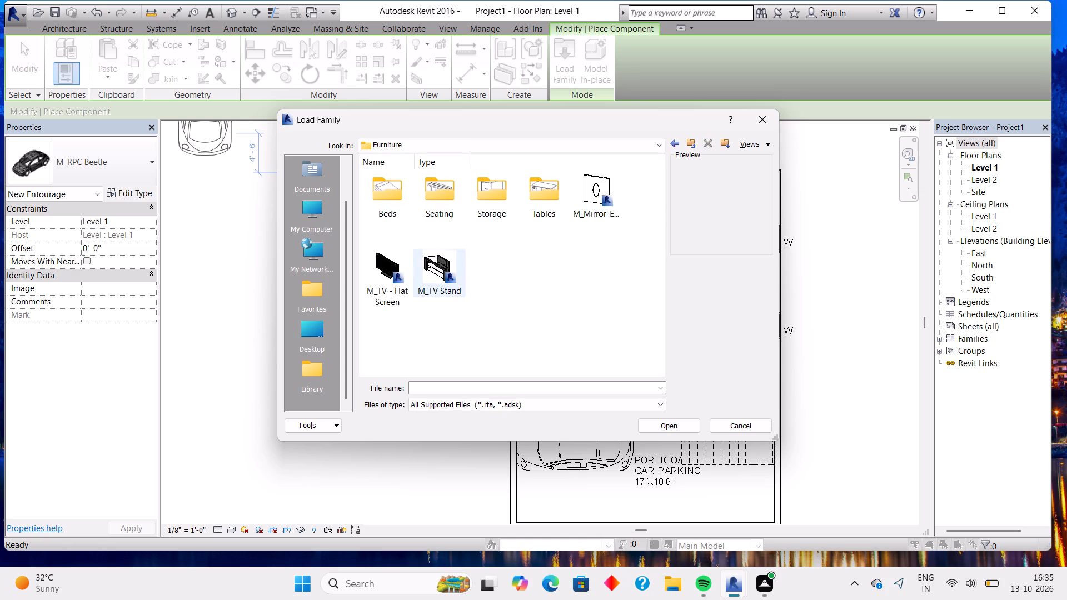
pyautogui.doubleClick(390, 199)
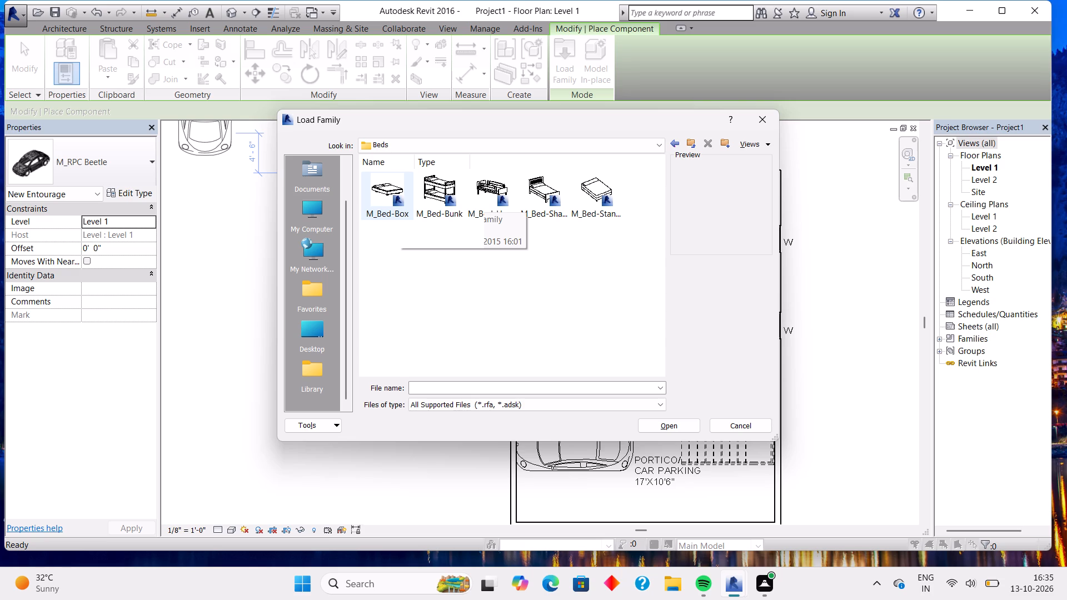
pyautogui.doubleClick(395, 187)
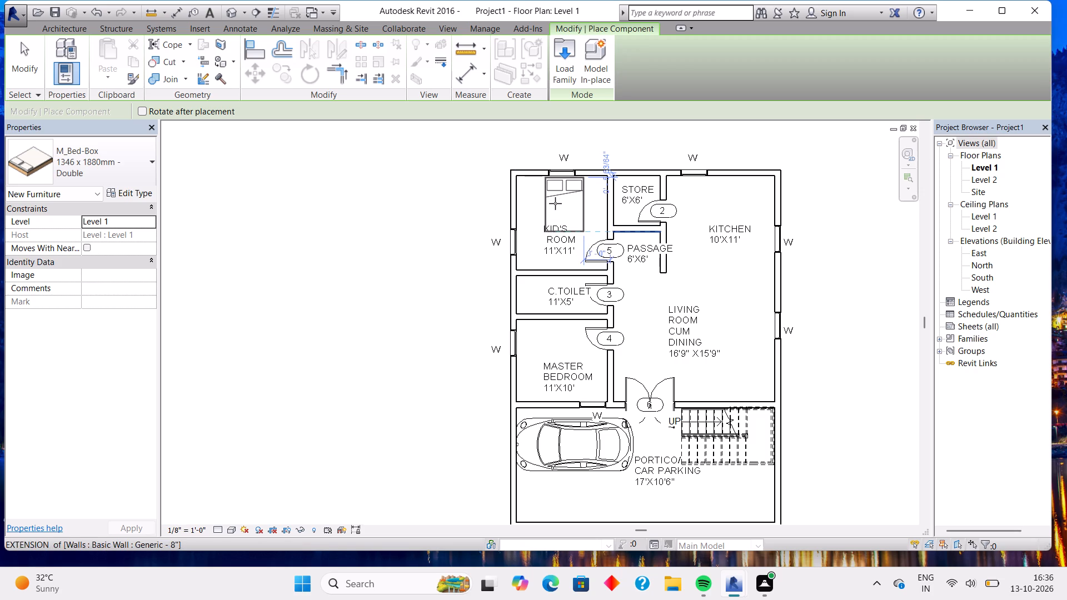
# Place a 1346 x 1880mm - Double M_Bed-Box against the north wall of both the KID'S ROOM and the MASTER BEDROOM.
pyautogui.click(555, 203)
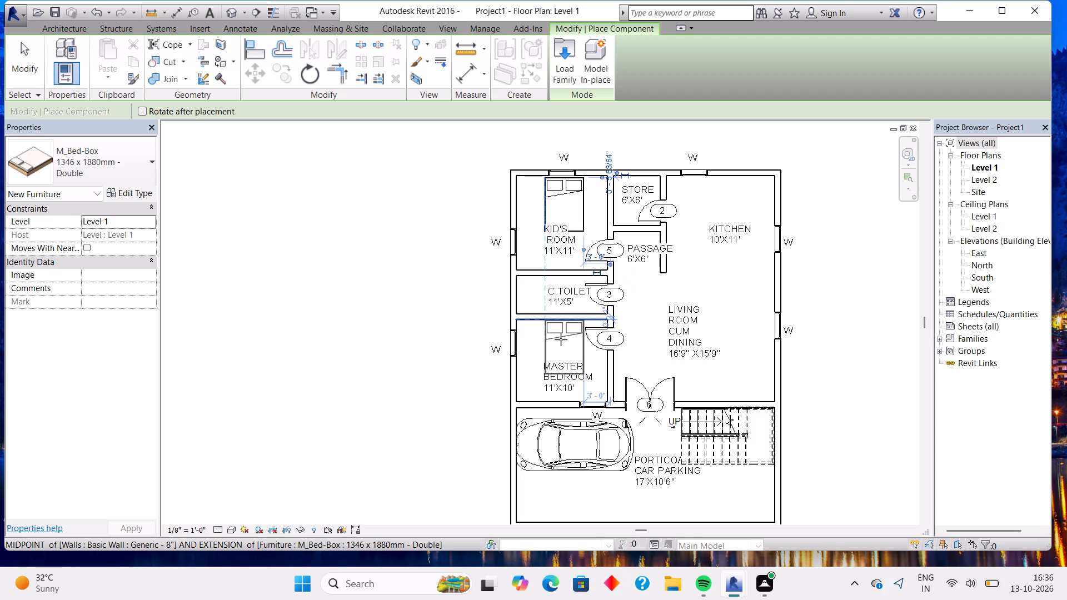
pyautogui.click(561, 339)
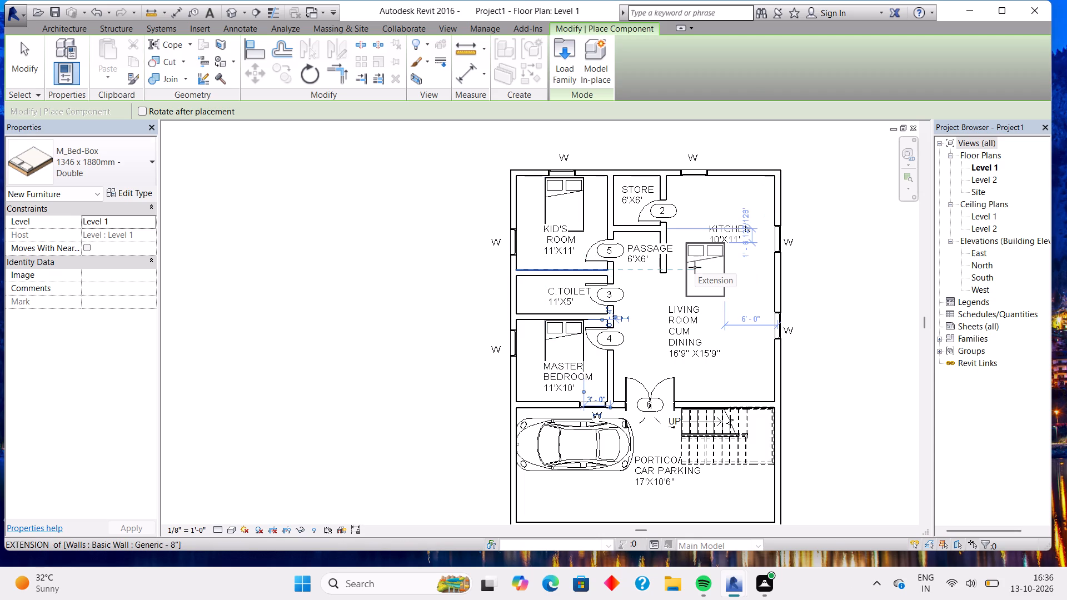
pyautogui.press('Escape')
pyautogui.press('Escape')
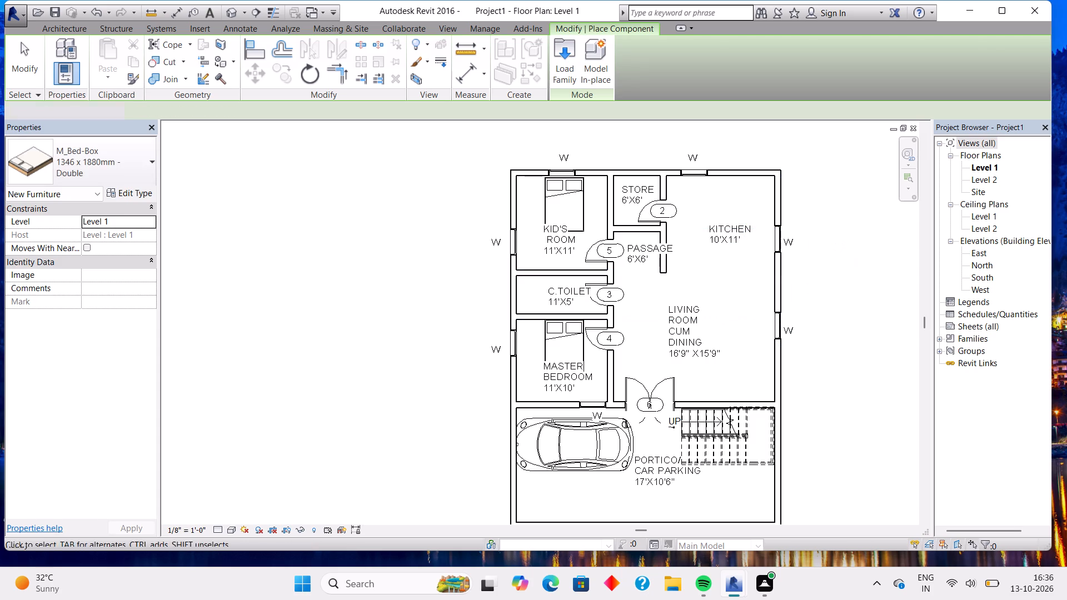
# Nudge the KID'S ROOM label south so it sits clear of the bed.
pyautogui.click(562, 242)
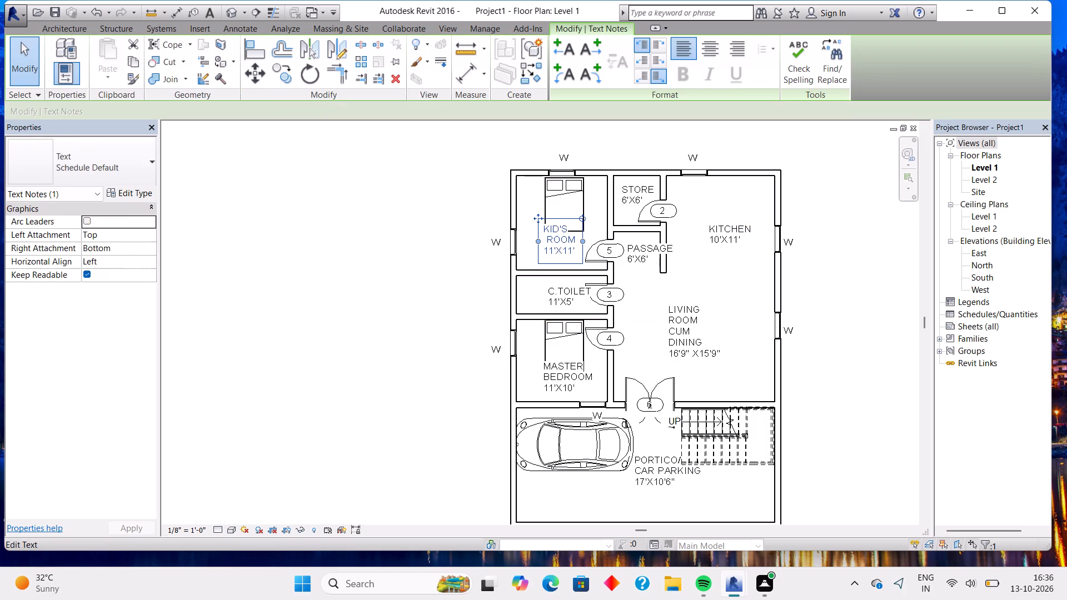
pyautogui.press('Down')
pyautogui.press('Down')
pyautogui.press('Down')
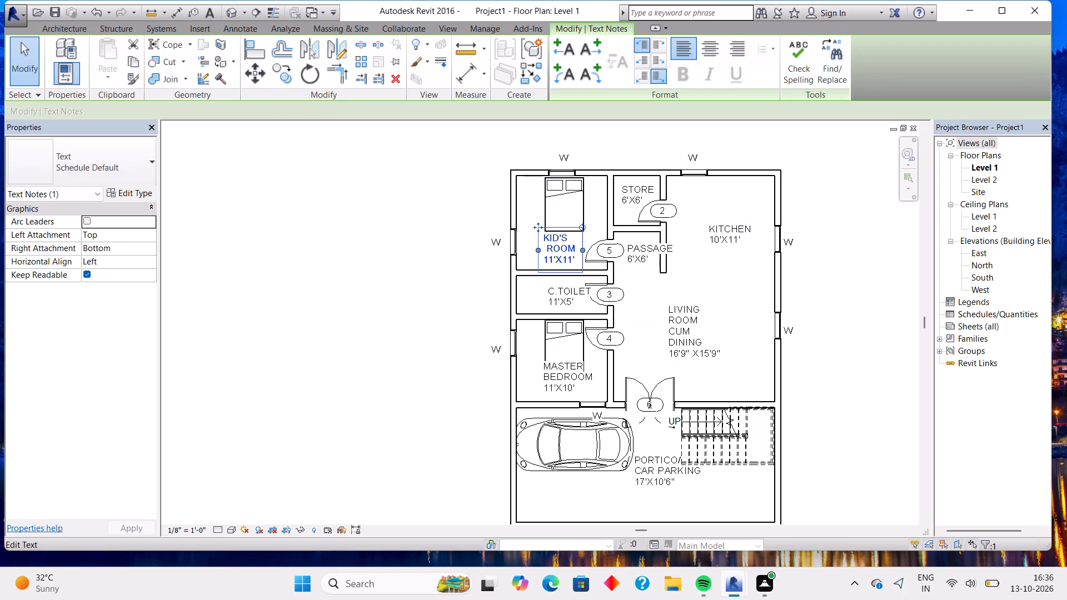
pyautogui.press('Escape')
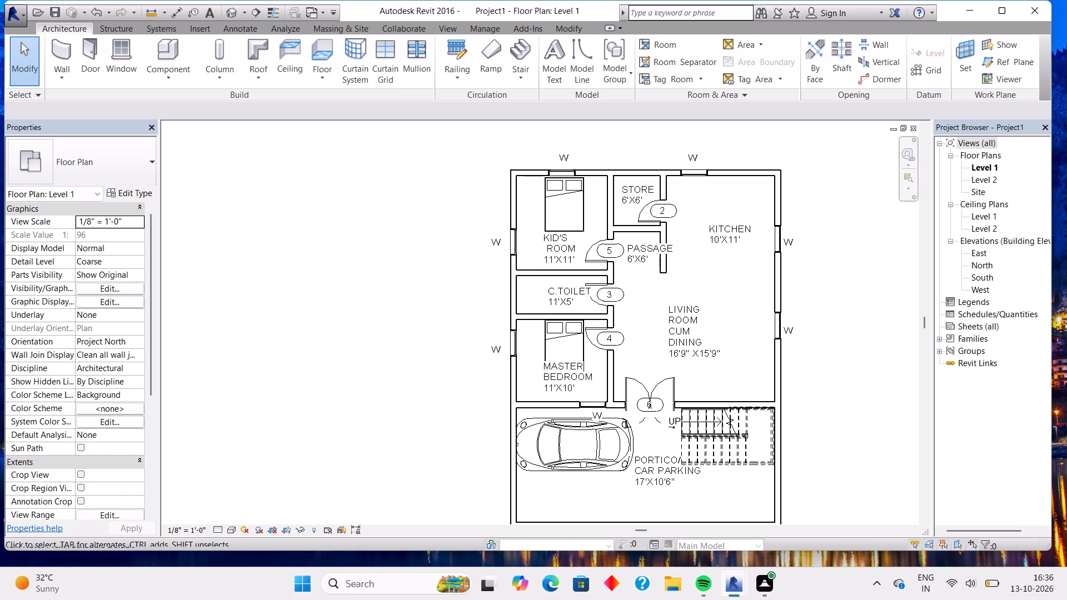
# Nudge the MASTER BEDROOM label south, away from the bed.
pyautogui.click(561, 384)
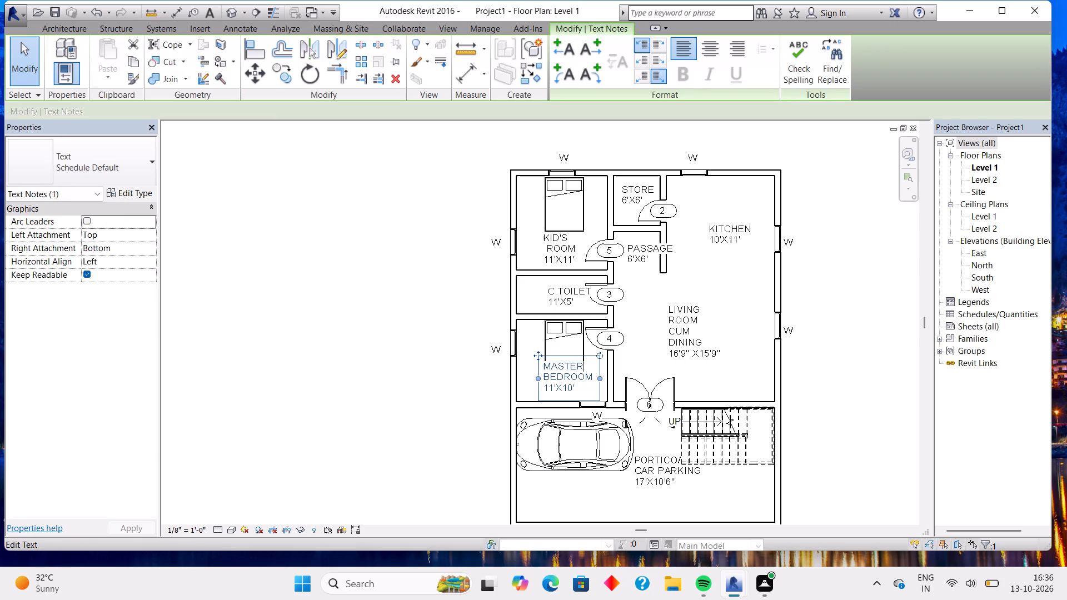
pyautogui.press('Down')
pyautogui.press('Down')
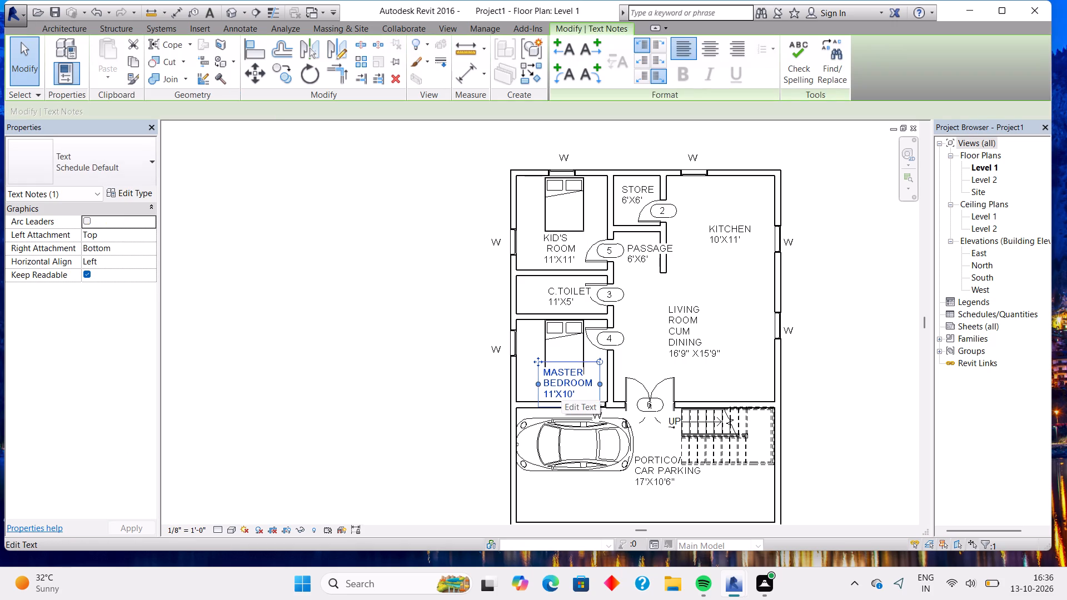
pyautogui.press('Down')
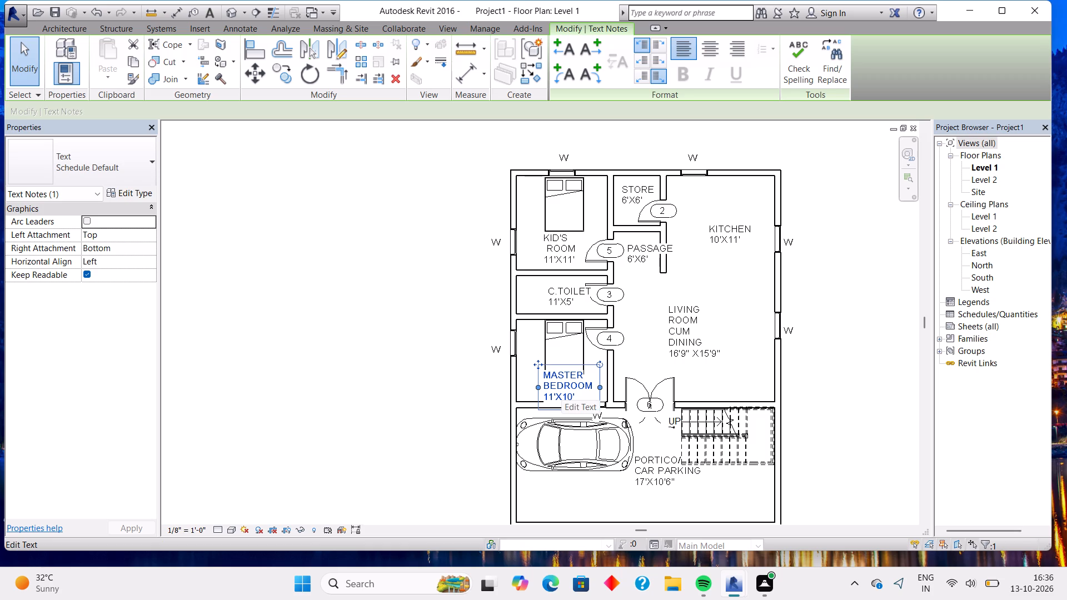
pyautogui.press('Down')
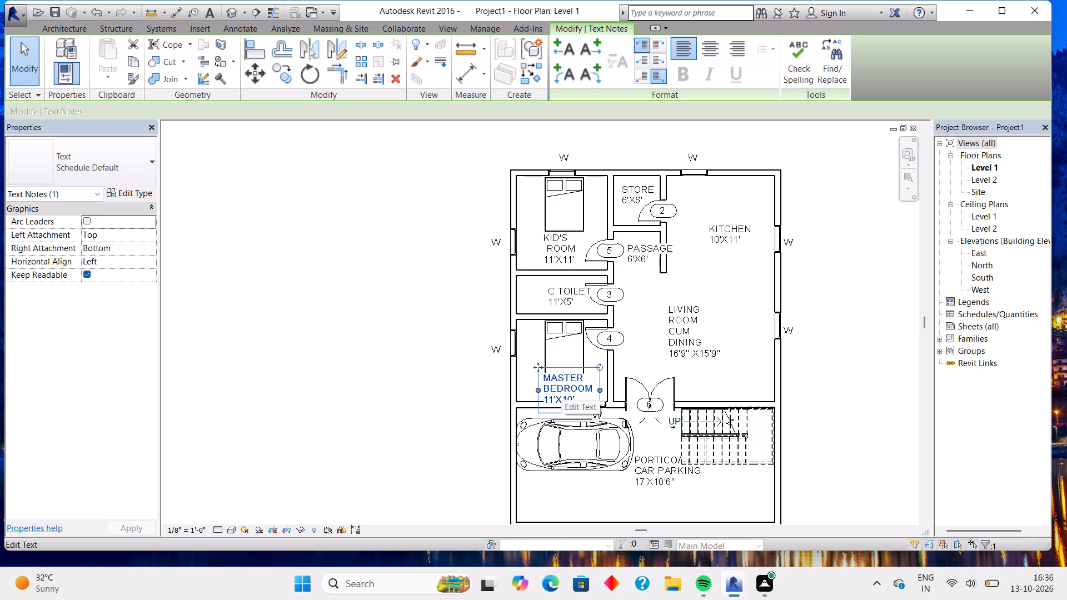
pyautogui.press('Escape')
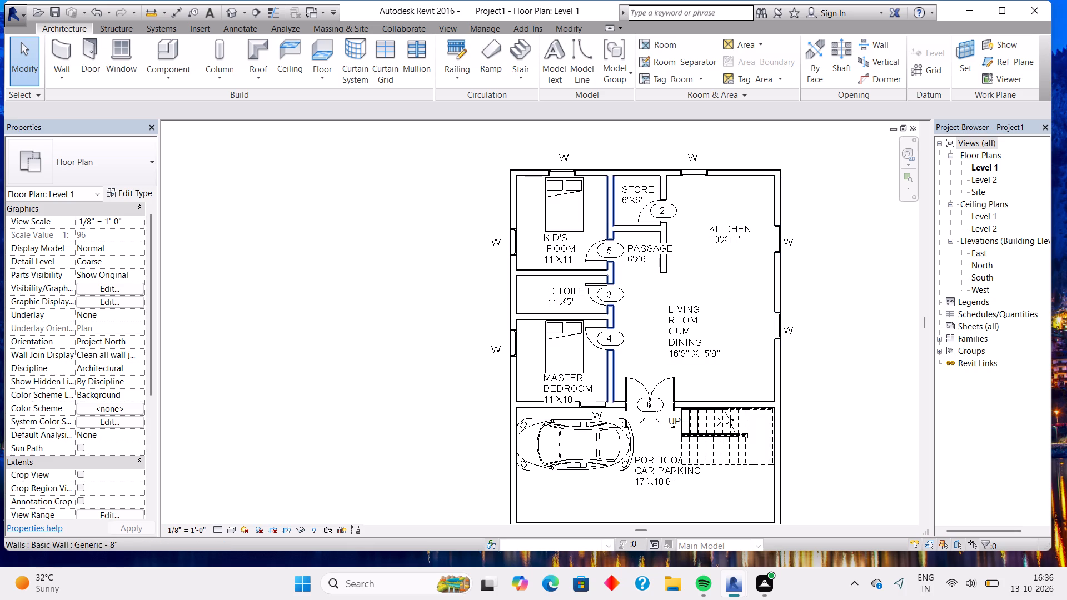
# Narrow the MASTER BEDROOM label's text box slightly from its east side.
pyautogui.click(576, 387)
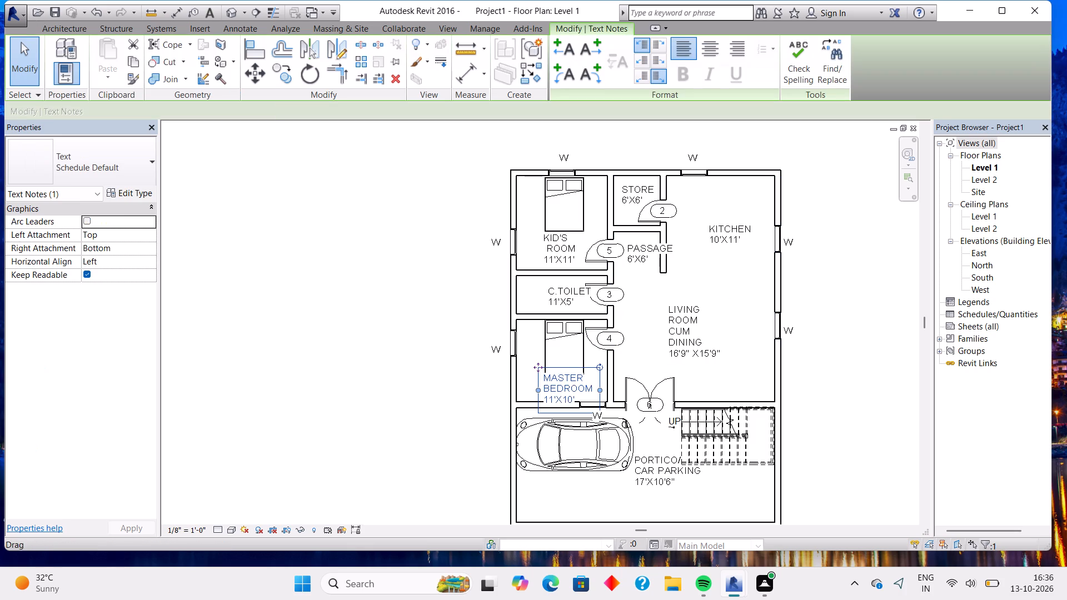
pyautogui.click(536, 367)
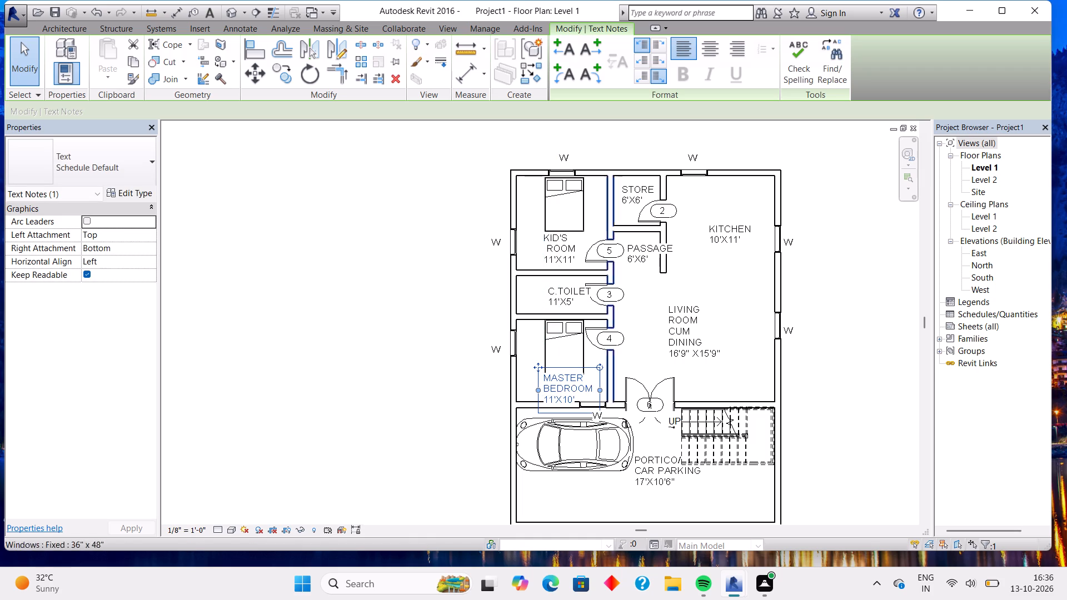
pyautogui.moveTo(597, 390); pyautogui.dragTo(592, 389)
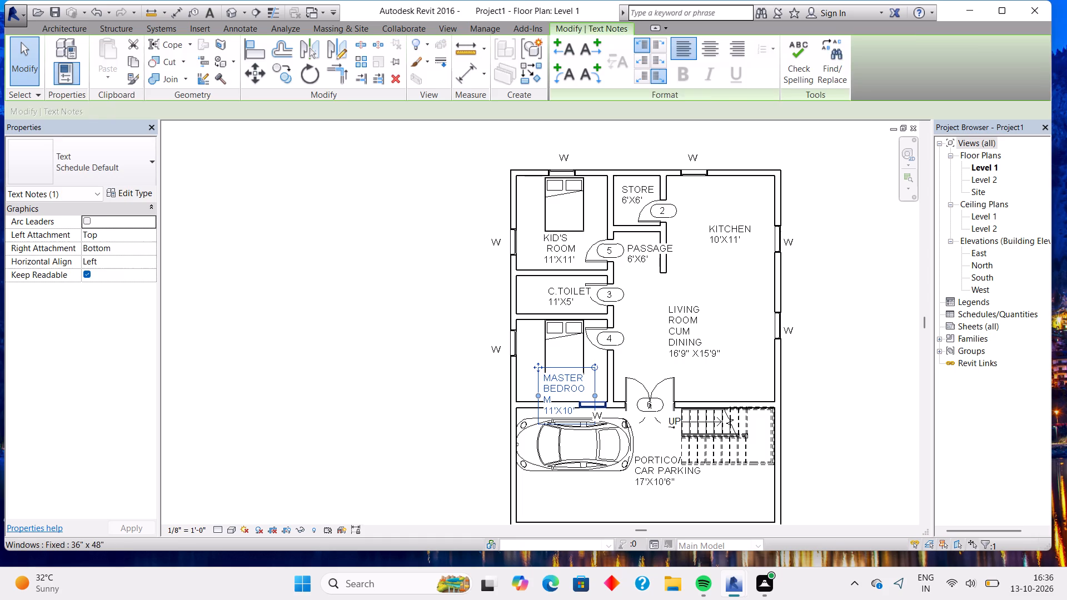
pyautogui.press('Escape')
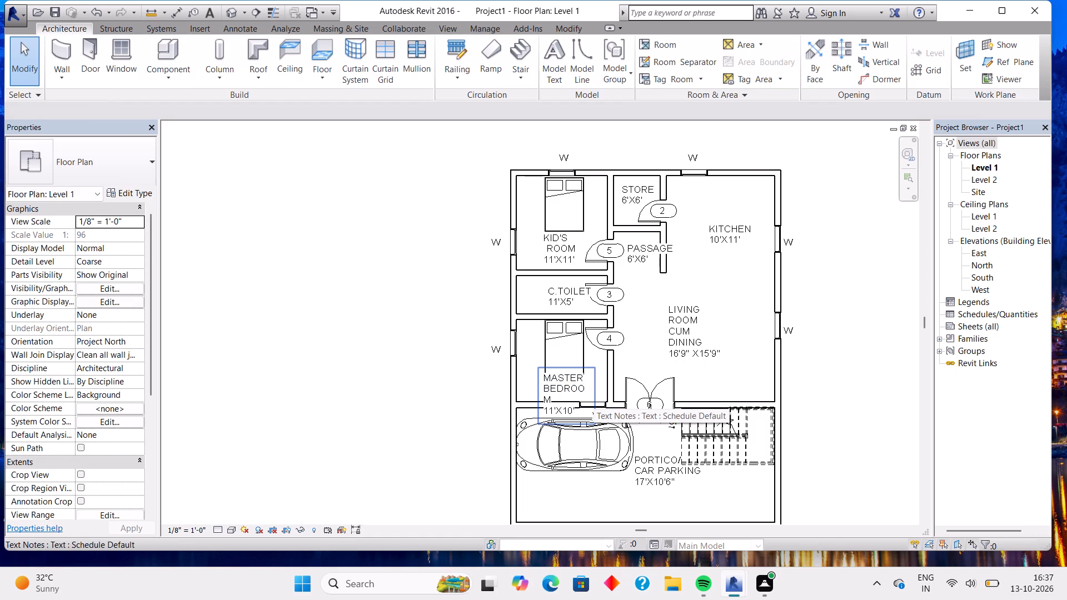
# Widen the MASTER BEDROOM label's text box eastward past the bedroom wall so BEDROOM fits on one line.
pyautogui.click(594, 393)
pyautogui.moveTo(595, 394); pyautogui.dragTo(617, 395)
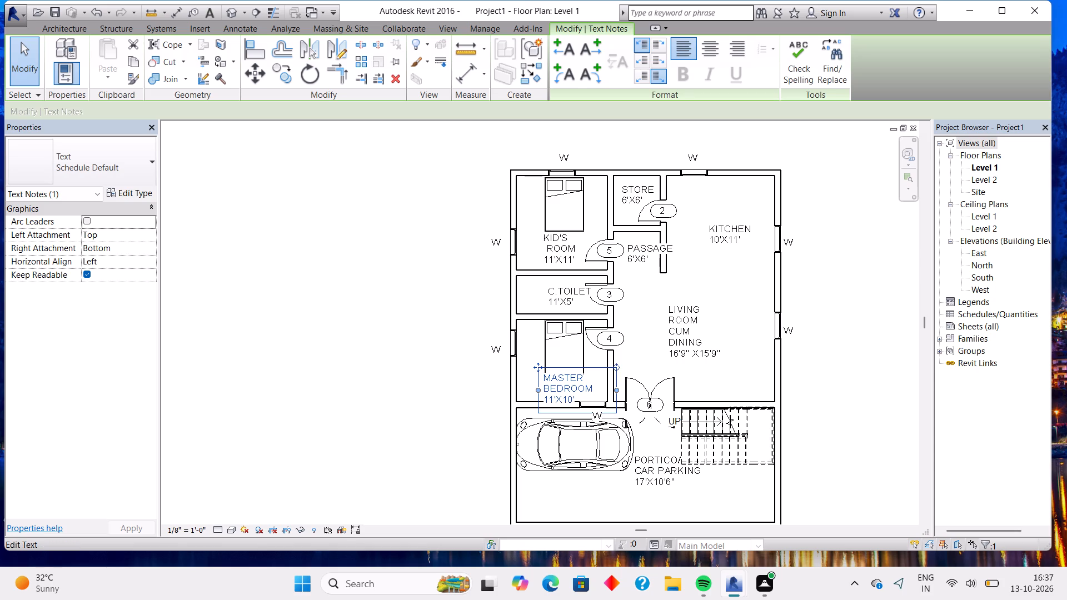
pyautogui.click(568, 367)
pyautogui.press('Escape')
pyautogui.press('Escape')
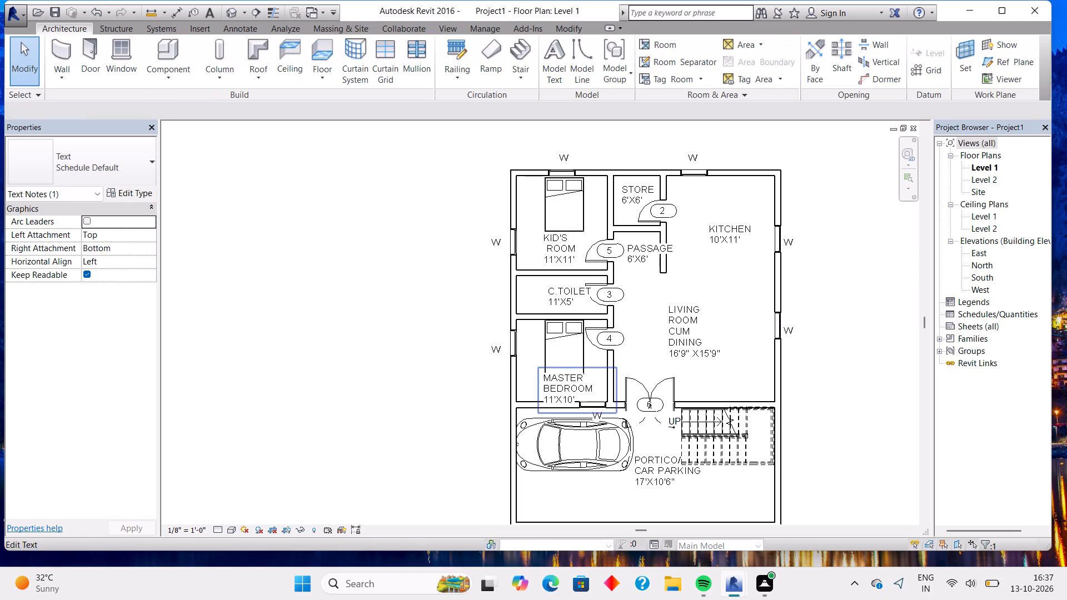
# Move the MASTER BEDROOM label southwest so it sits just below the bed.
pyautogui.moveTo(592, 369); pyautogui.dragTo(597, 383)
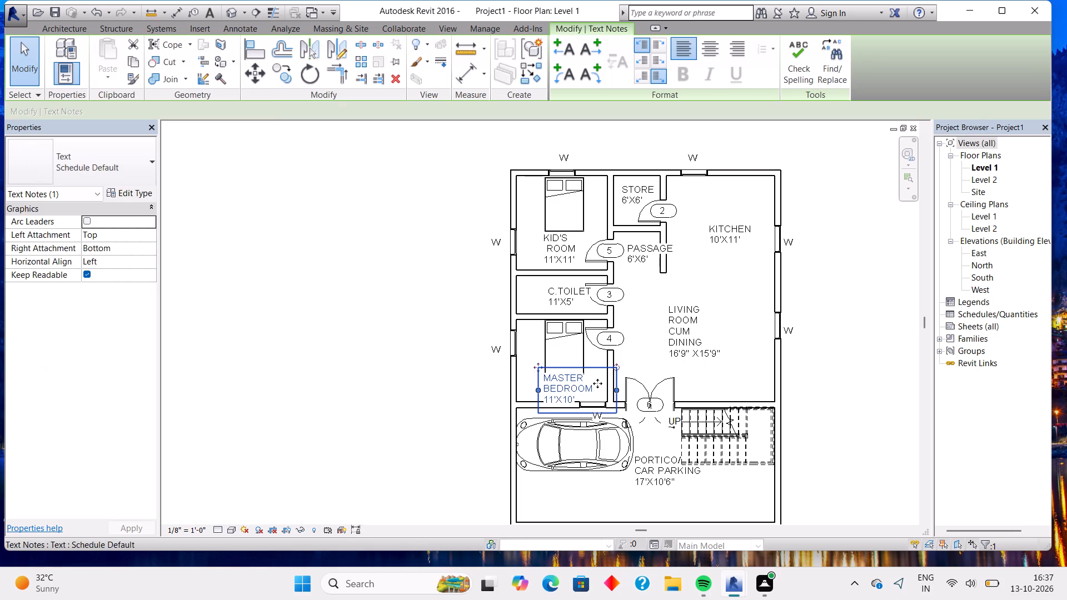
pyautogui.moveTo(597, 383); pyautogui.dragTo(574, 374)
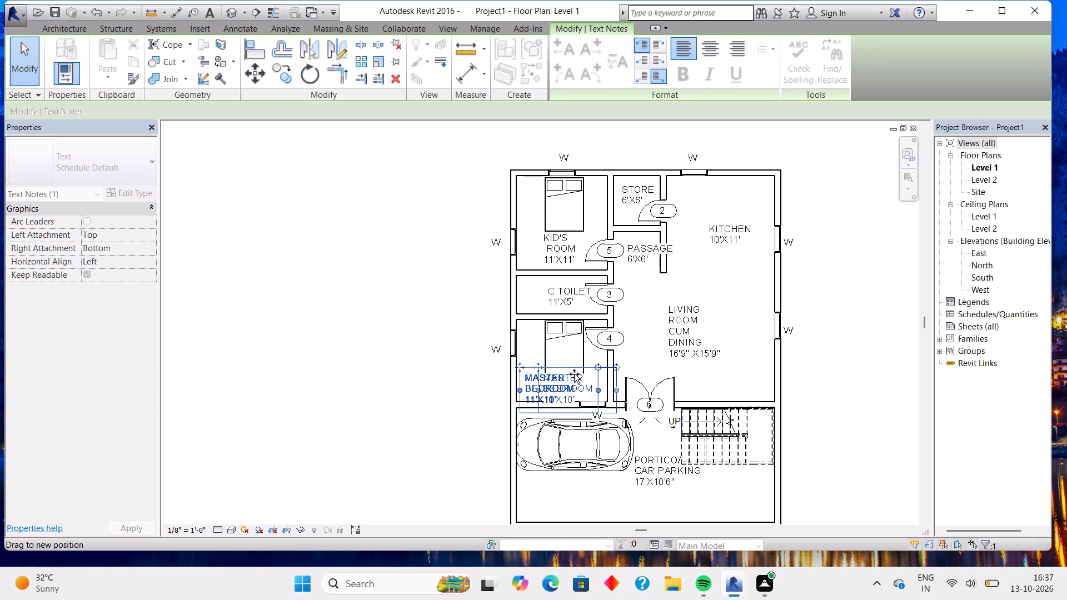
pyautogui.moveTo(574, 374); pyautogui.dragTo(577, 376)
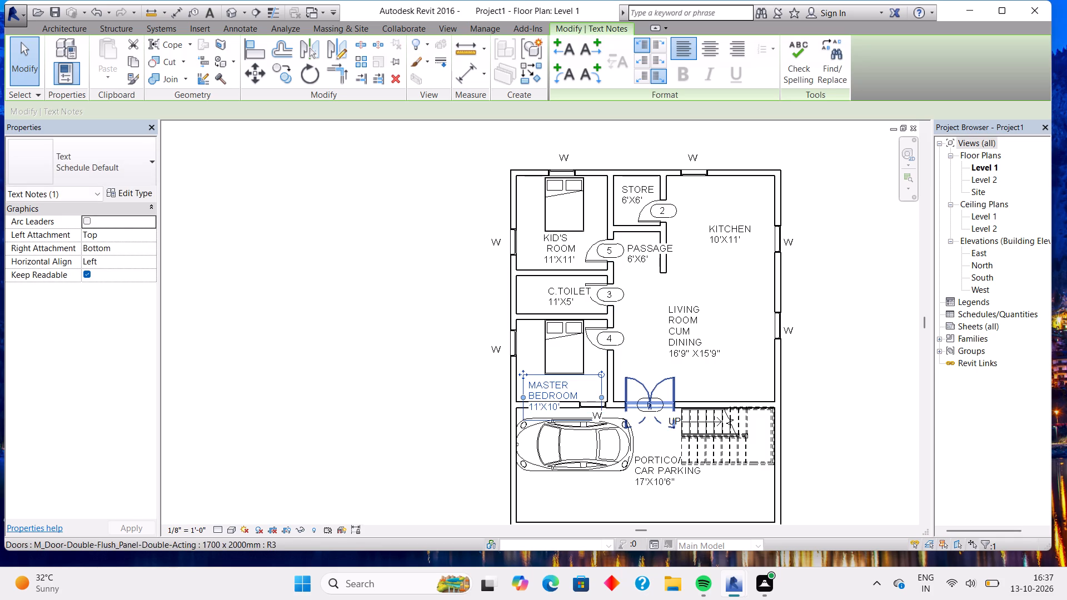
pyautogui.press('Escape')
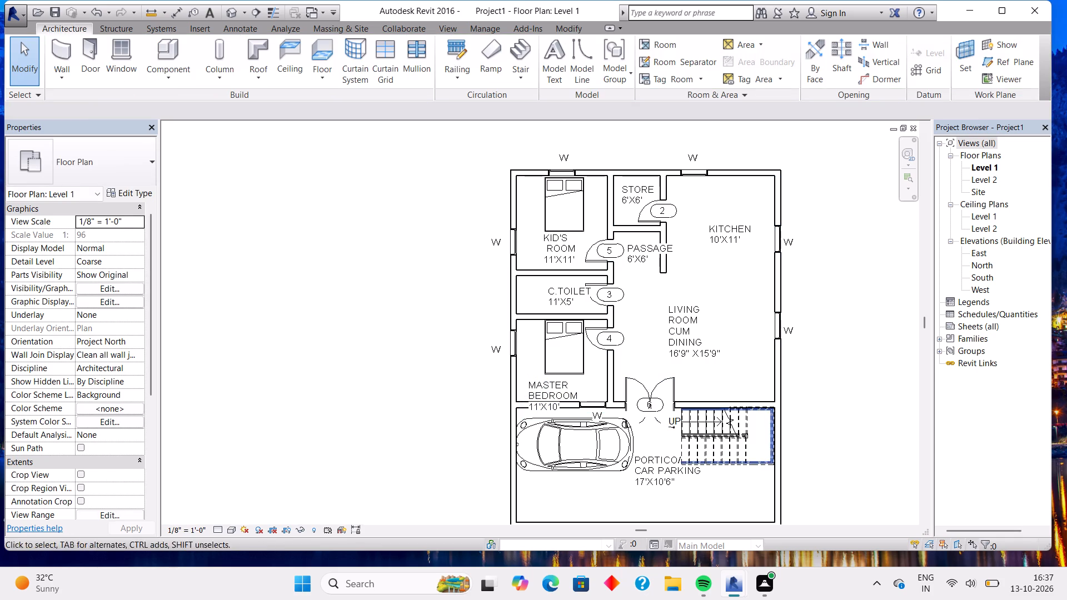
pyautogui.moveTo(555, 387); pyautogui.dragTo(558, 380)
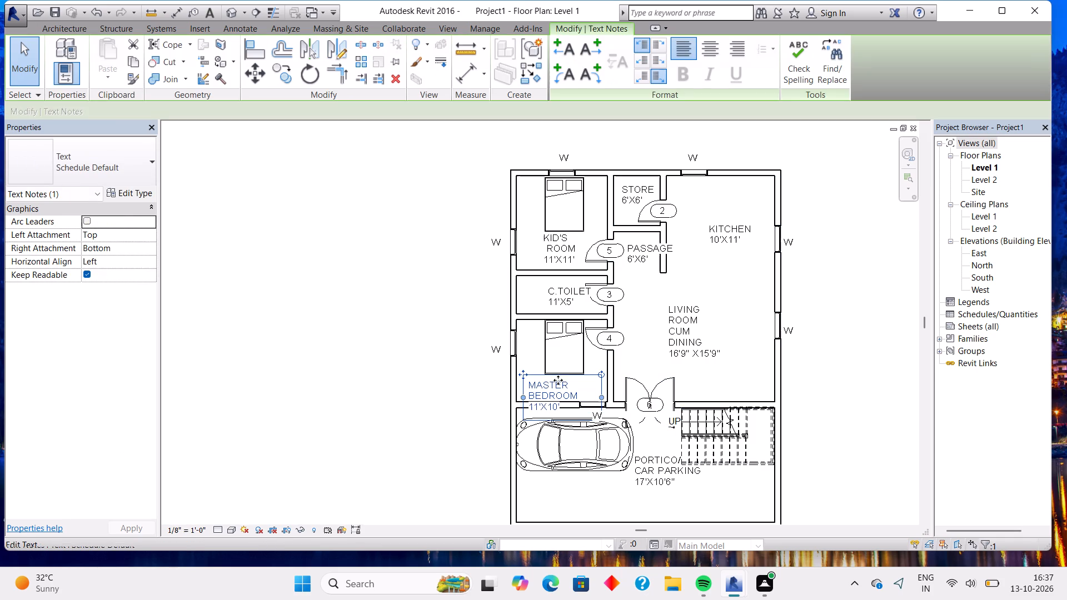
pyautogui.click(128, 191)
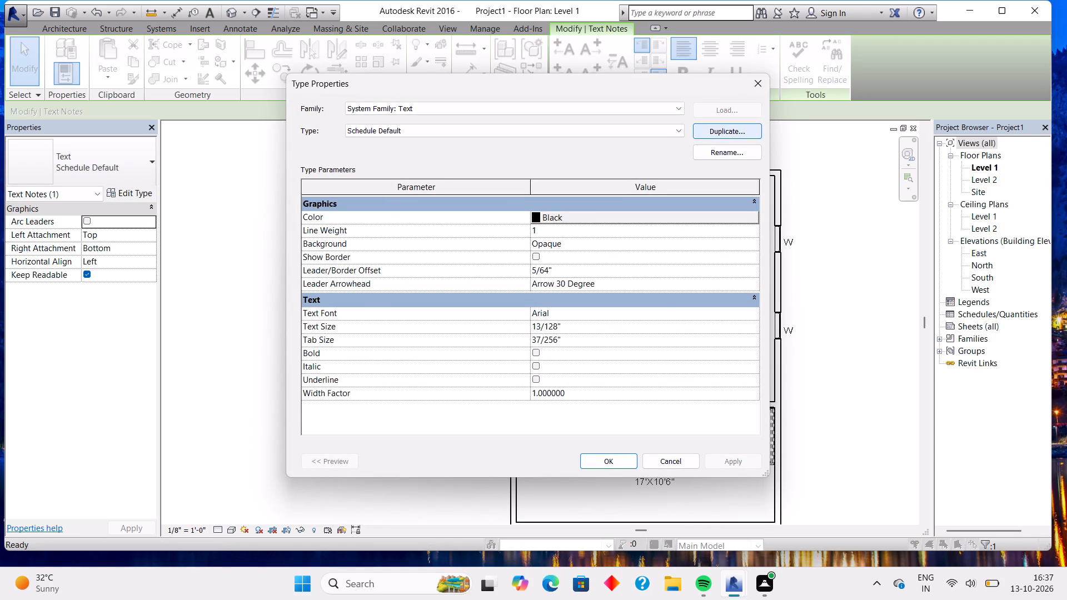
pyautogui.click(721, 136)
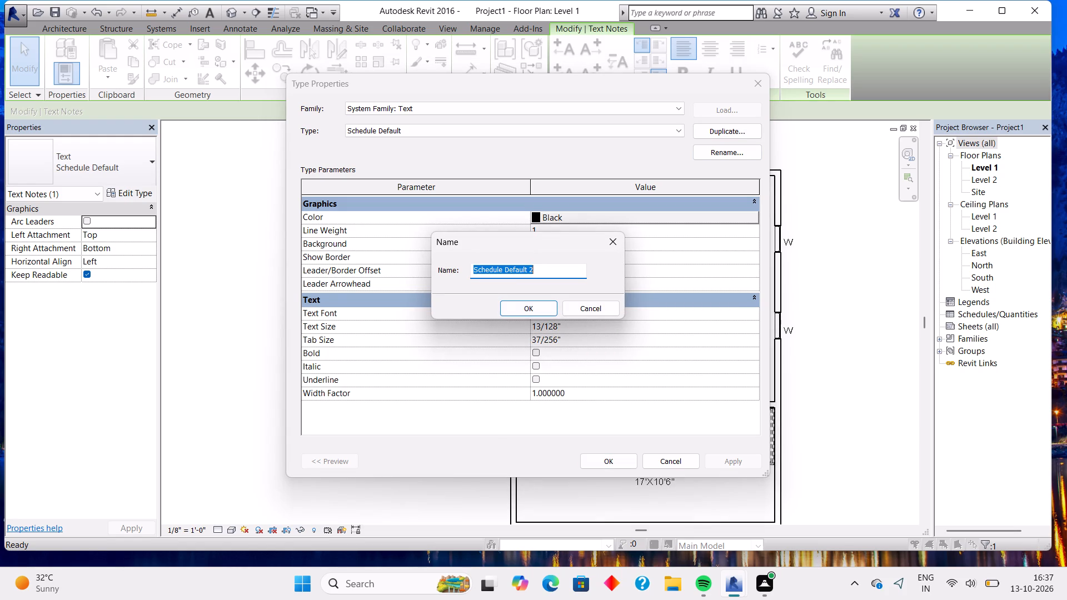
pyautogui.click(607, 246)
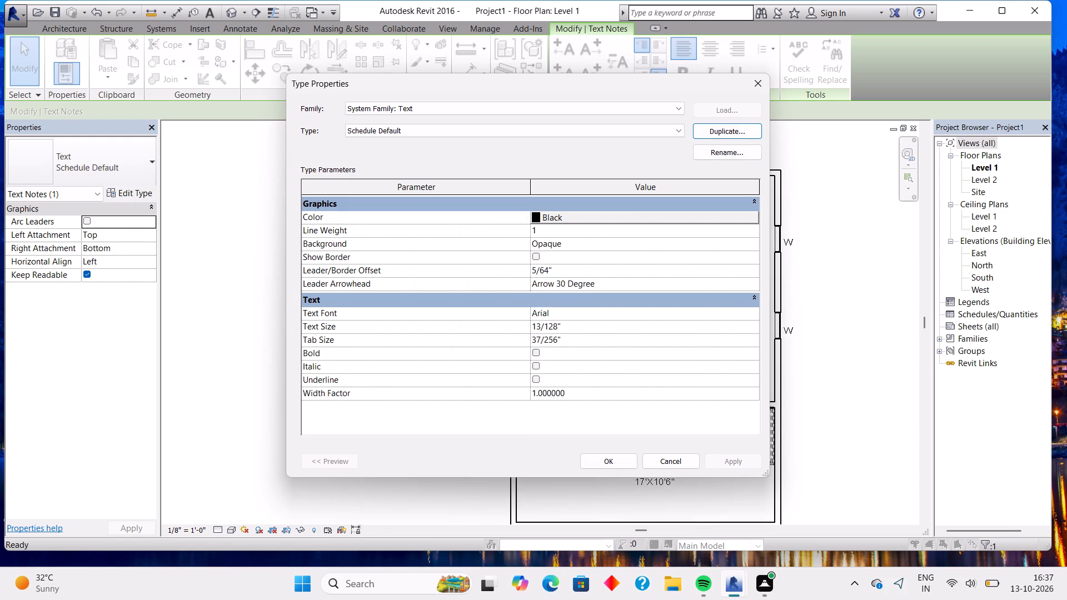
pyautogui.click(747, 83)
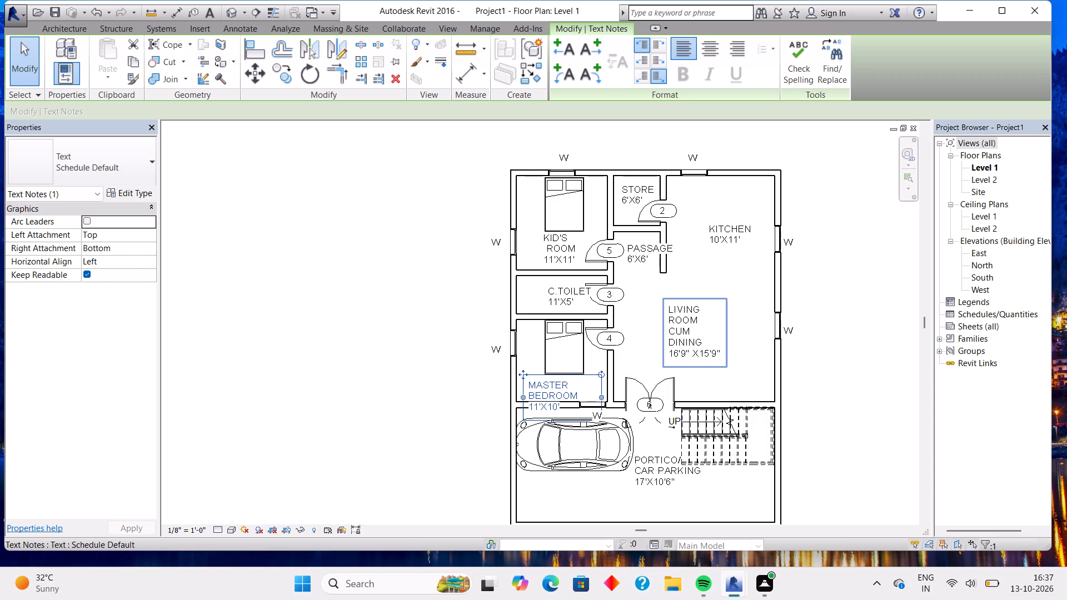
# Start placing a component and open the RVT 2016 US Metric library to load a new family.
pyautogui.scroll(-1, 675, 386)
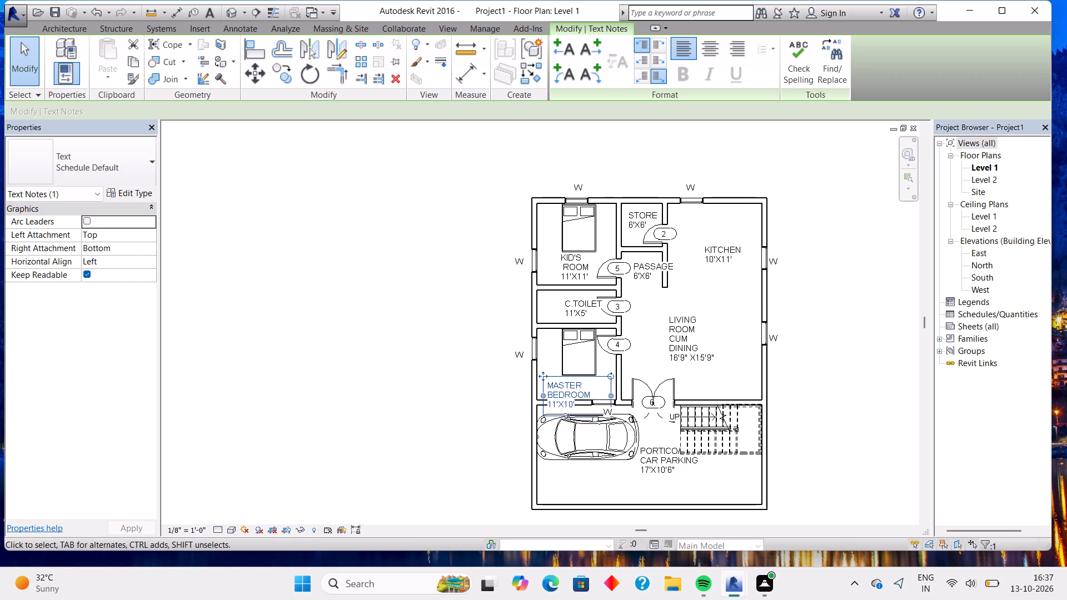
pyautogui.scroll(4, 732, 308)
pyautogui.scroll(-1, 732, 308)
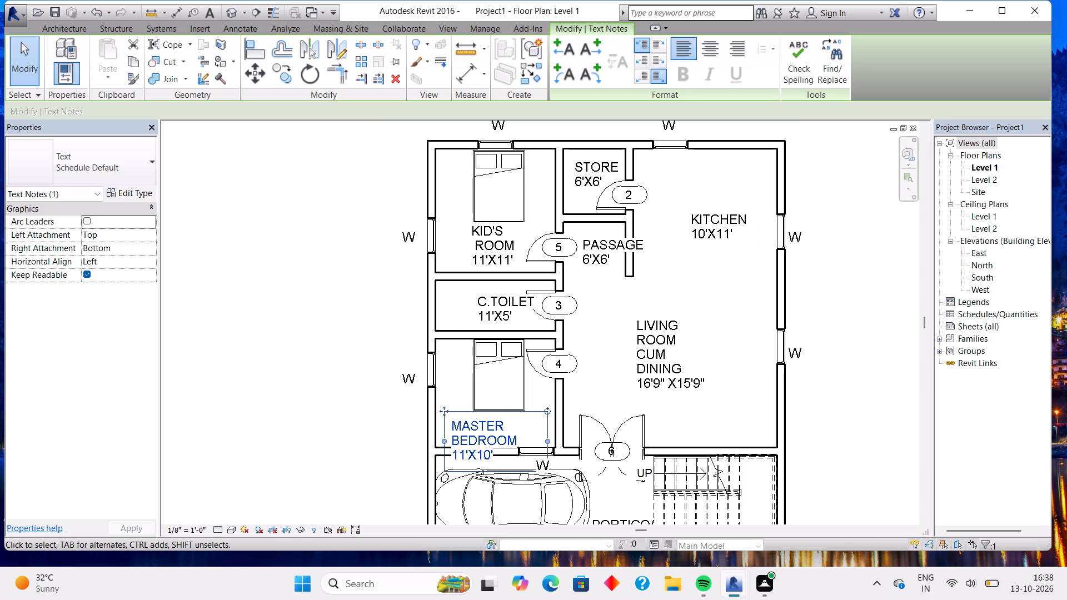
pyautogui.click(38, 26)
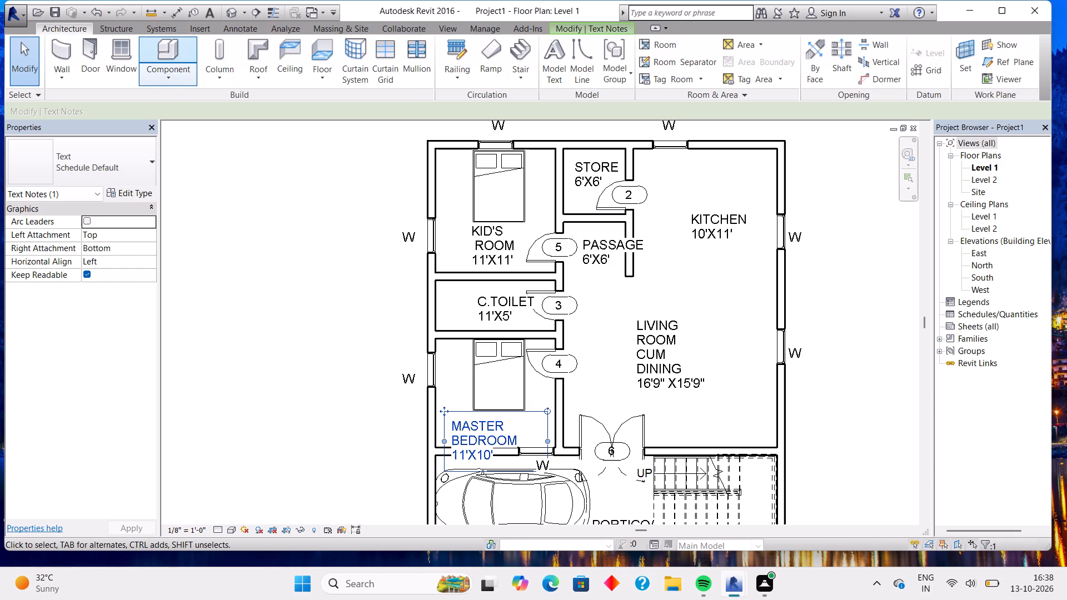
pyautogui.click(162, 57)
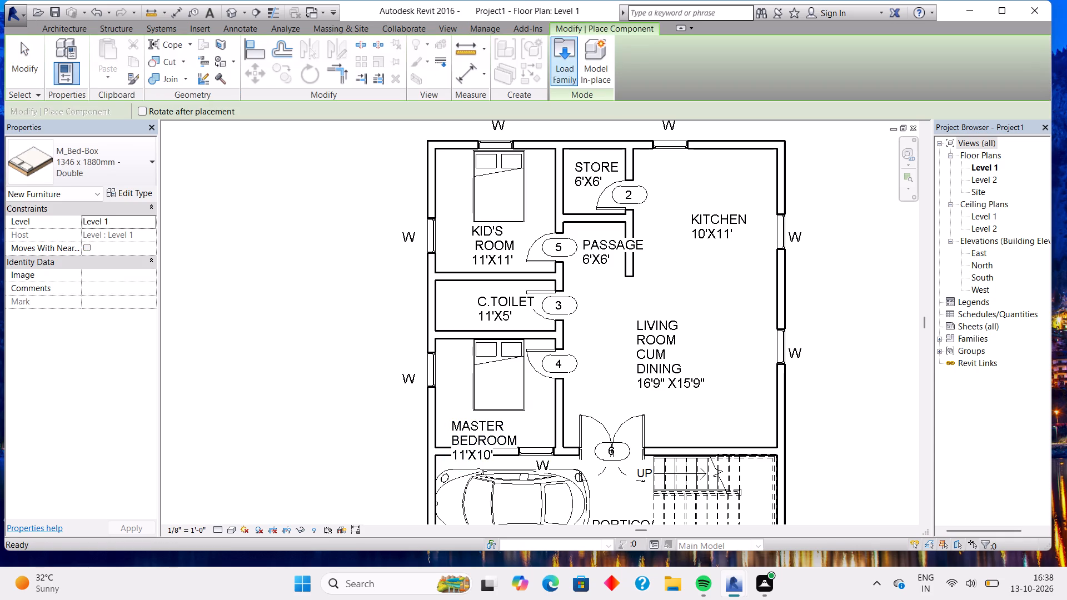
pyautogui.click(568, 46)
pyautogui.doubleClick(318, 224)
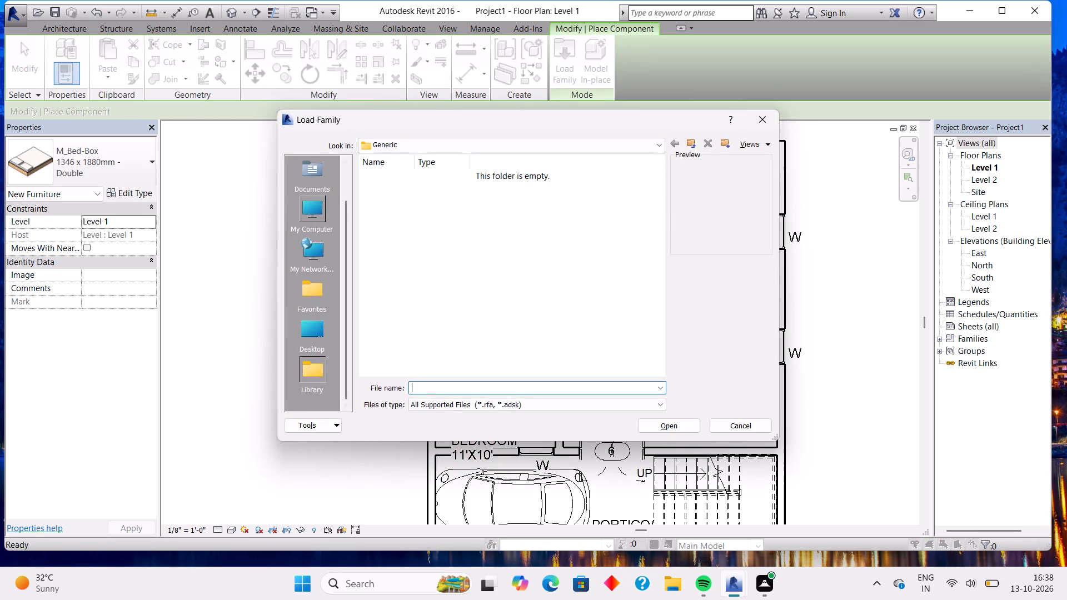
pyautogui.doubleClick(376, 205)
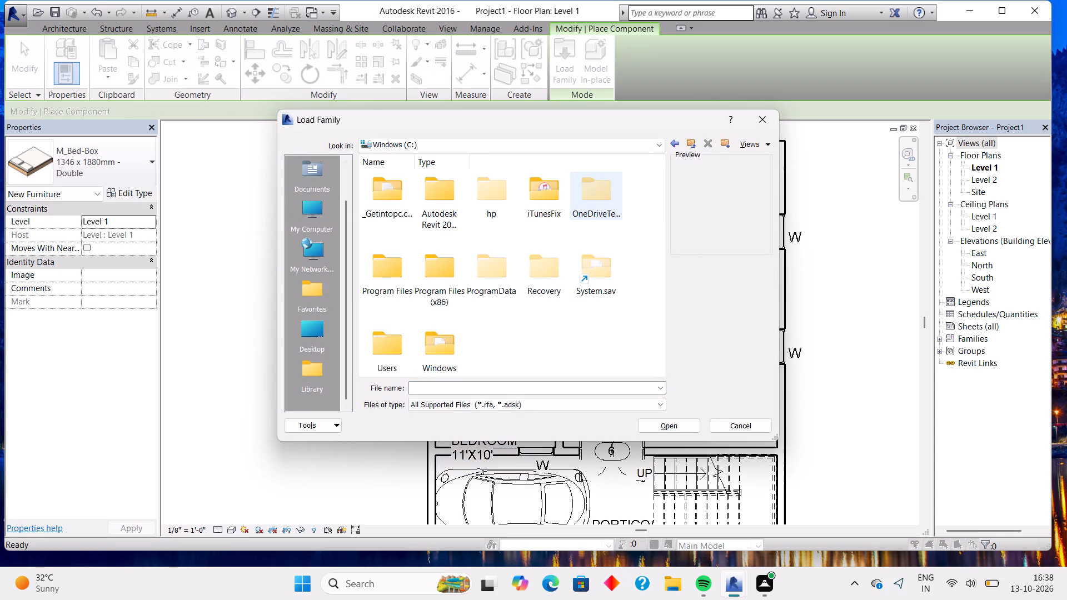
pyautogui.doubleClick(433, 193)
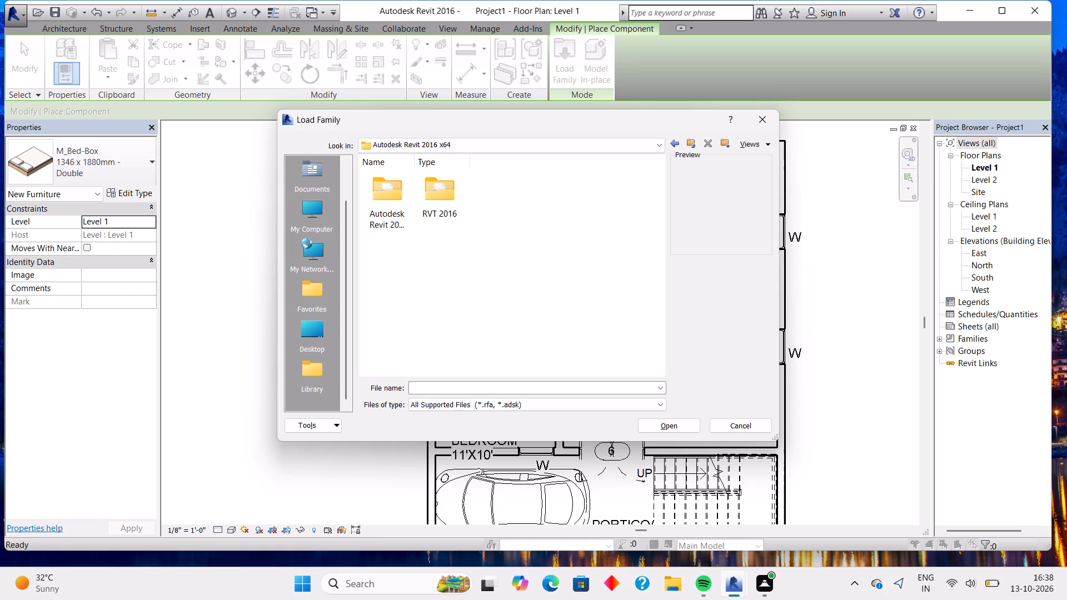
pyautogui.doubleClick(448, 201)
pyautogui.doubleClick(550, 197)
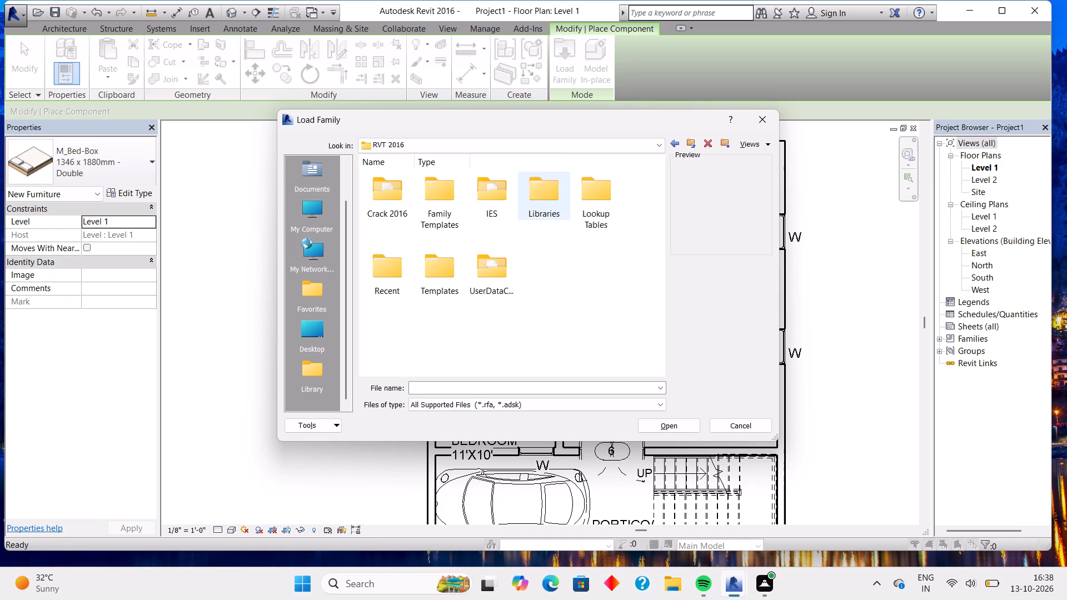
pyautogui.doubleClick(443, 193)
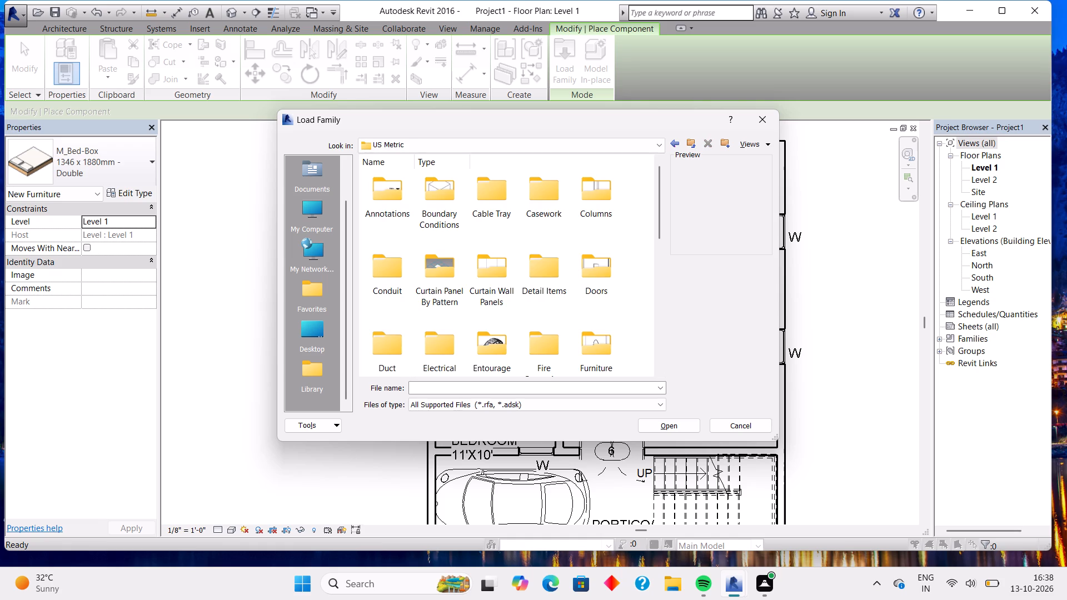
# Look through the Furniture and Casework folders, including the counter top, base cabinet and wall cabinet families.
pyautogui.scroll(-1, 556, 241)
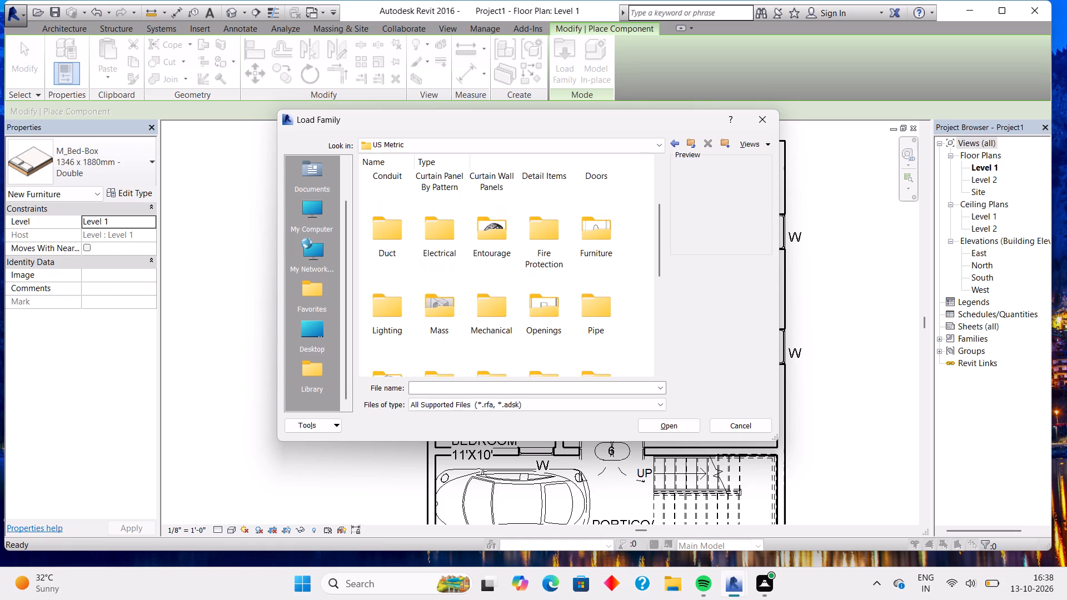
pyautogui.doubleClick(589, 238)
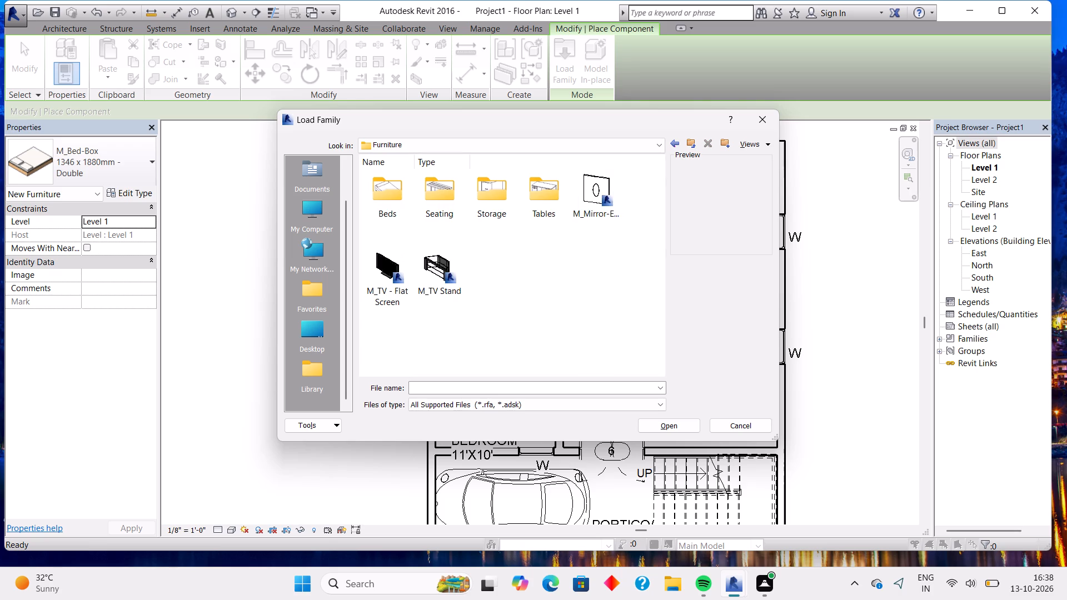
pyautogui.click(671, 144)
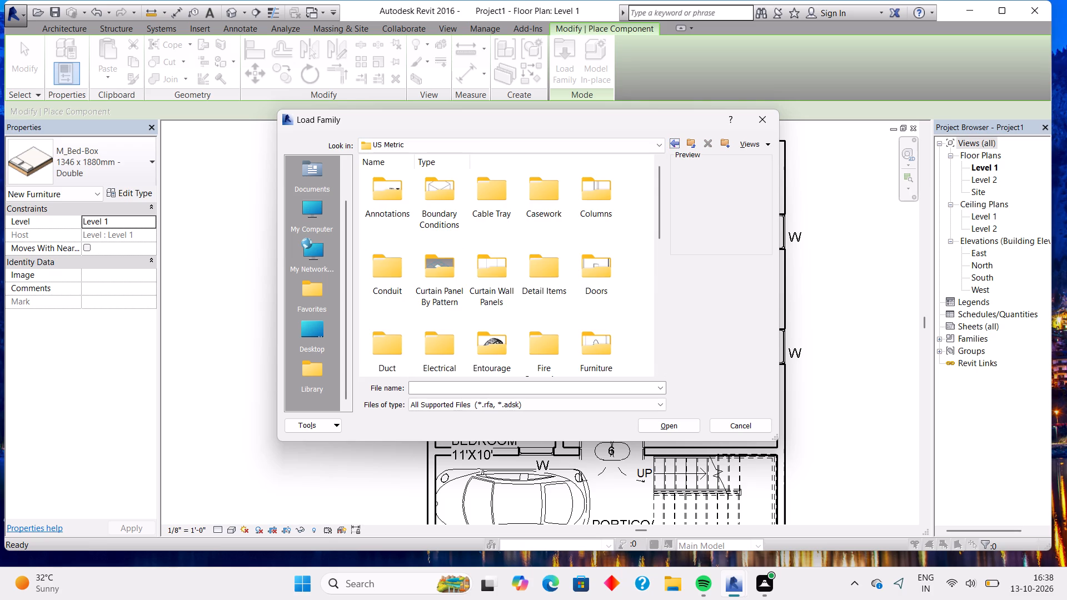
pyautogui.doubleClick(545, 195)
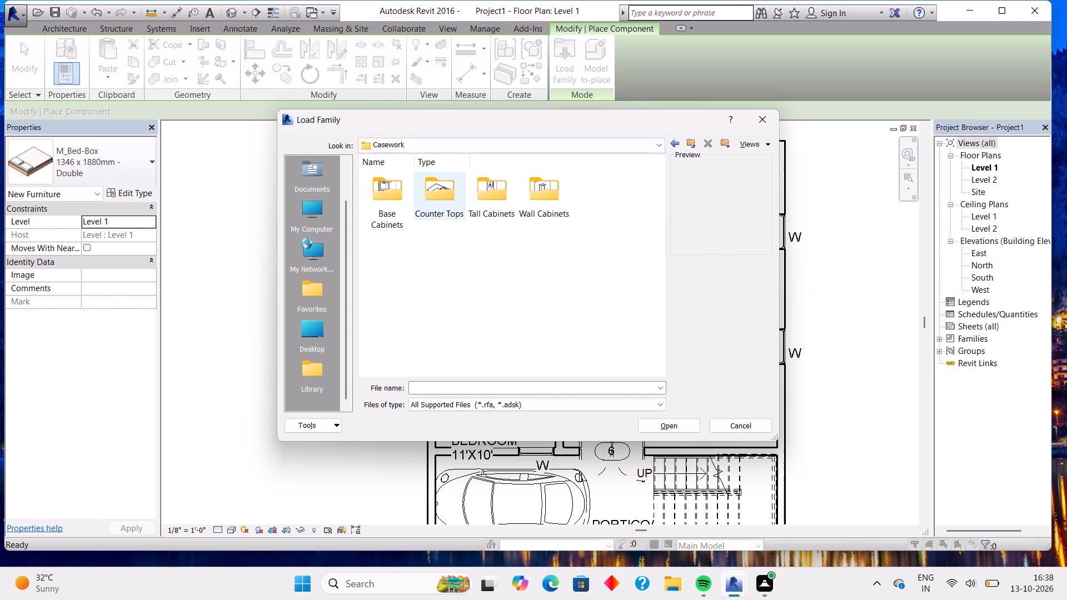
pyautogui.doubleClick(430, 209)
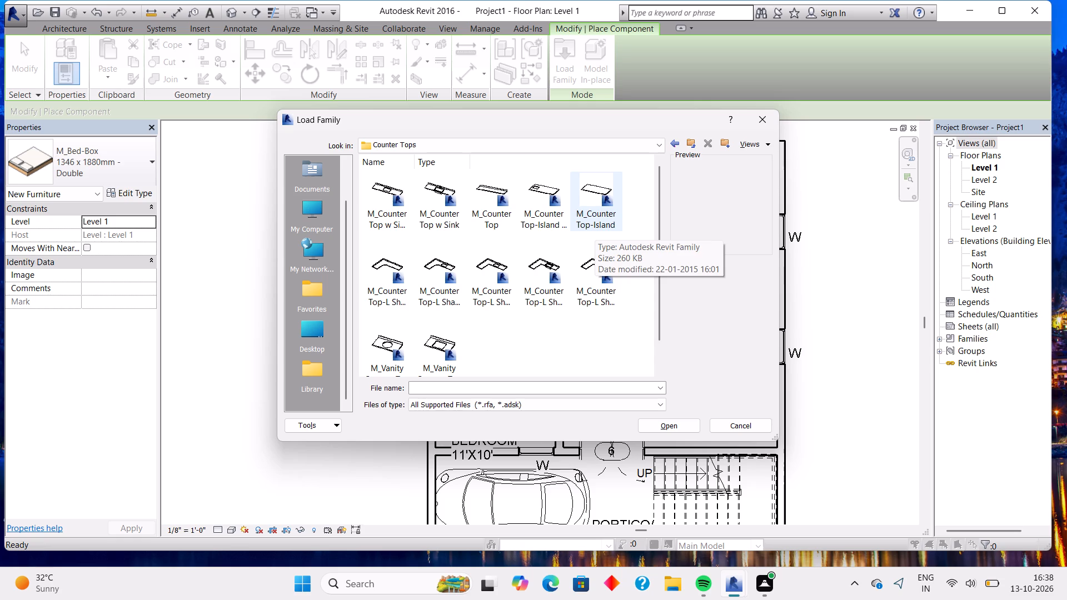
pyautogui.click(669, 142)
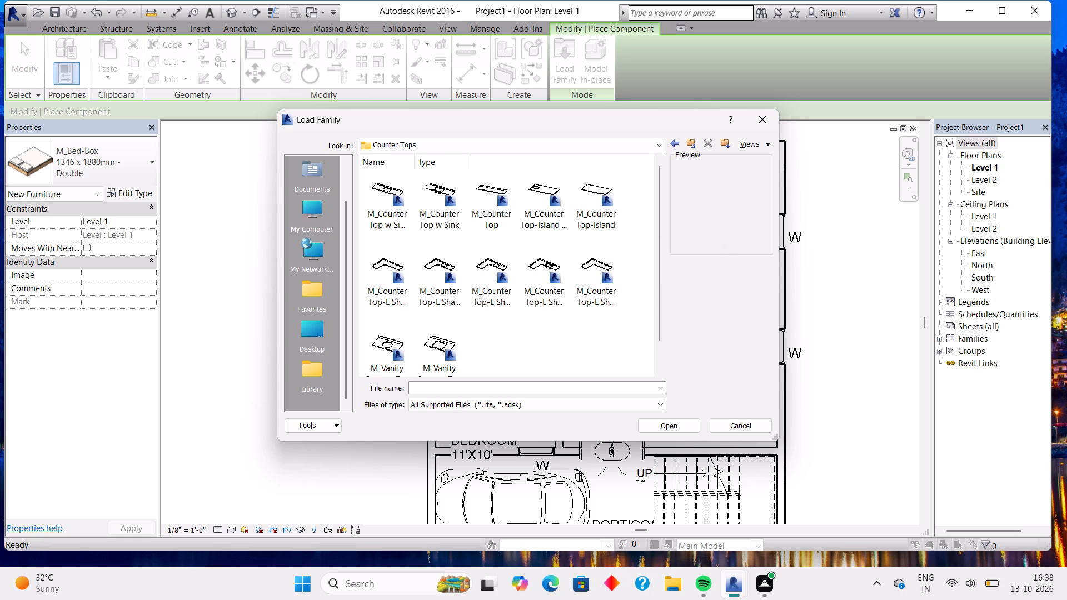
pyautogui.click(679, 146)
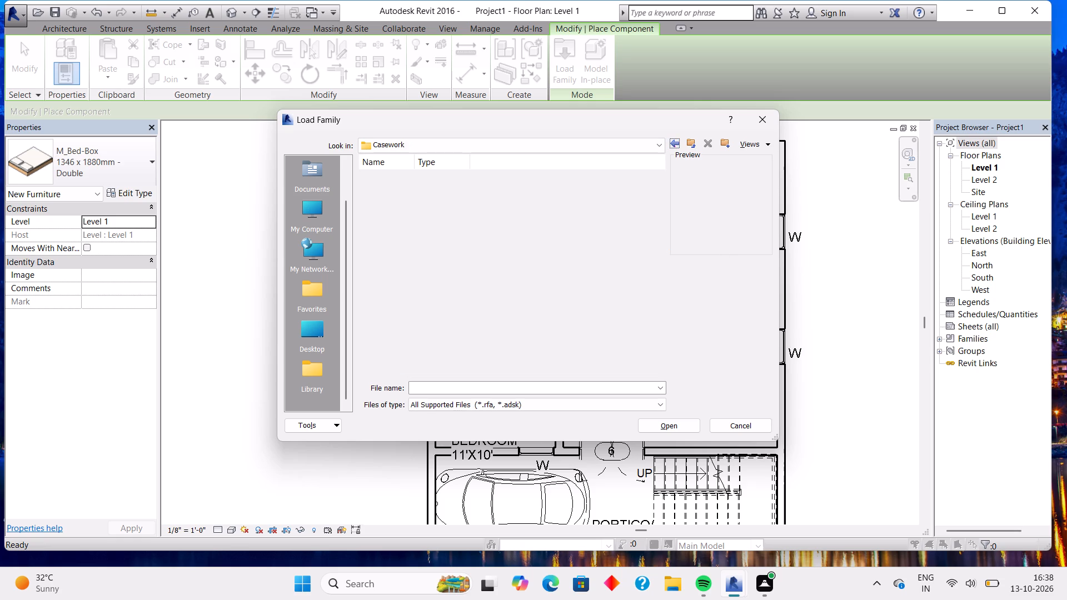
pyautogui.doubleClick(401, 196)
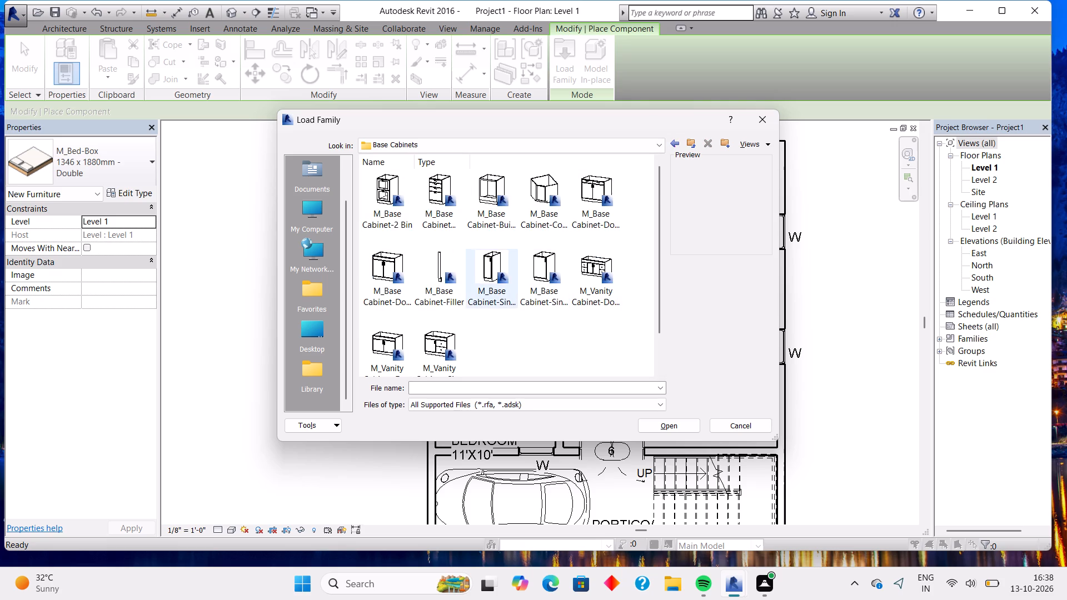
pyautogui.scroll(-3, 502, 264)
pyautogui.click(676, 144)
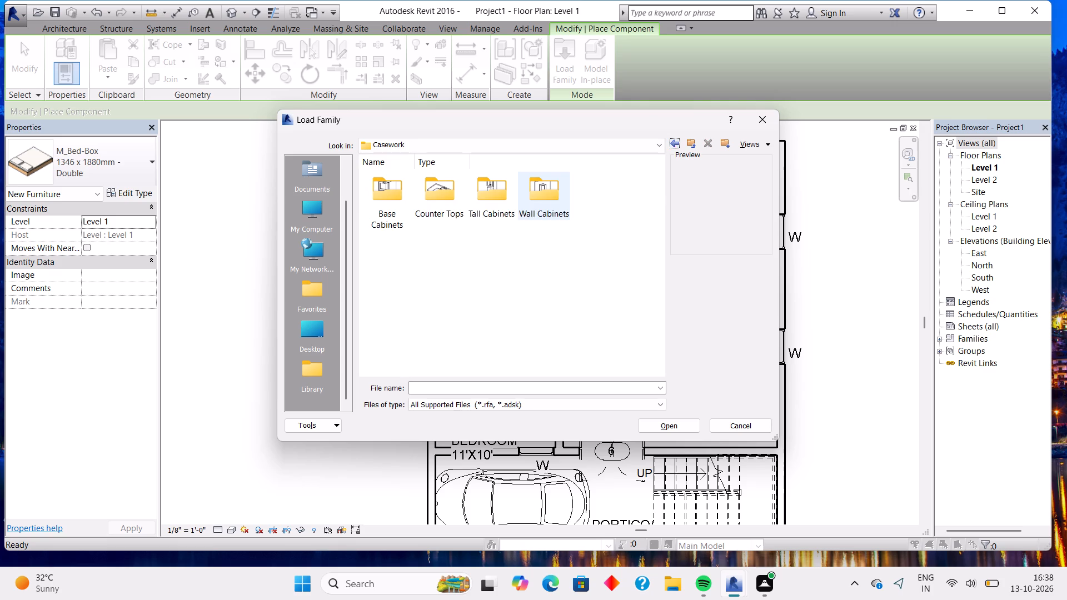
pyautogui.doubleClick(550, 202)
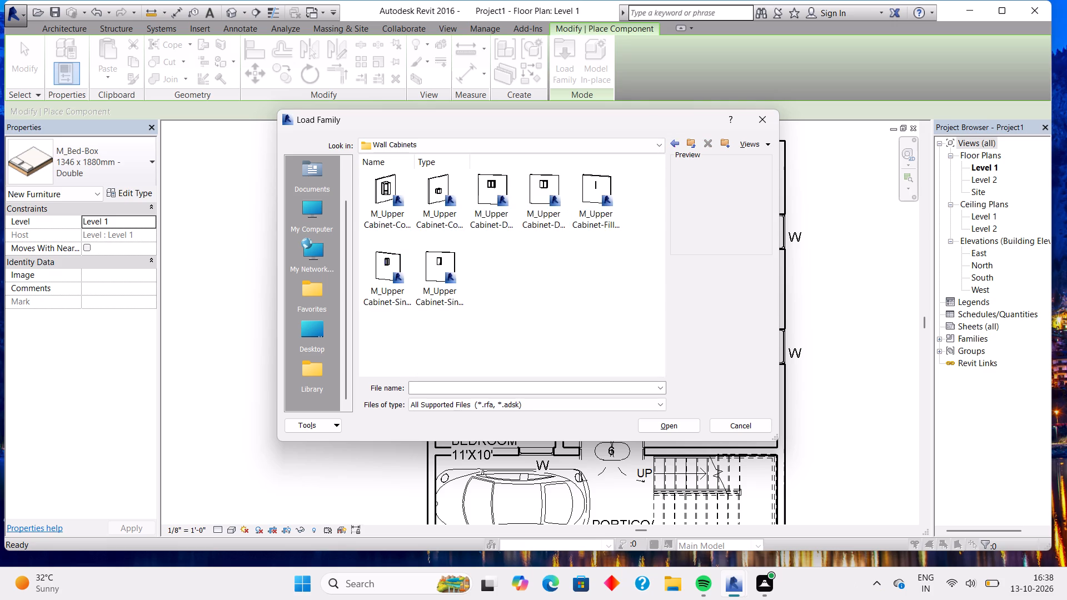
pyautogui.click(677, 138)
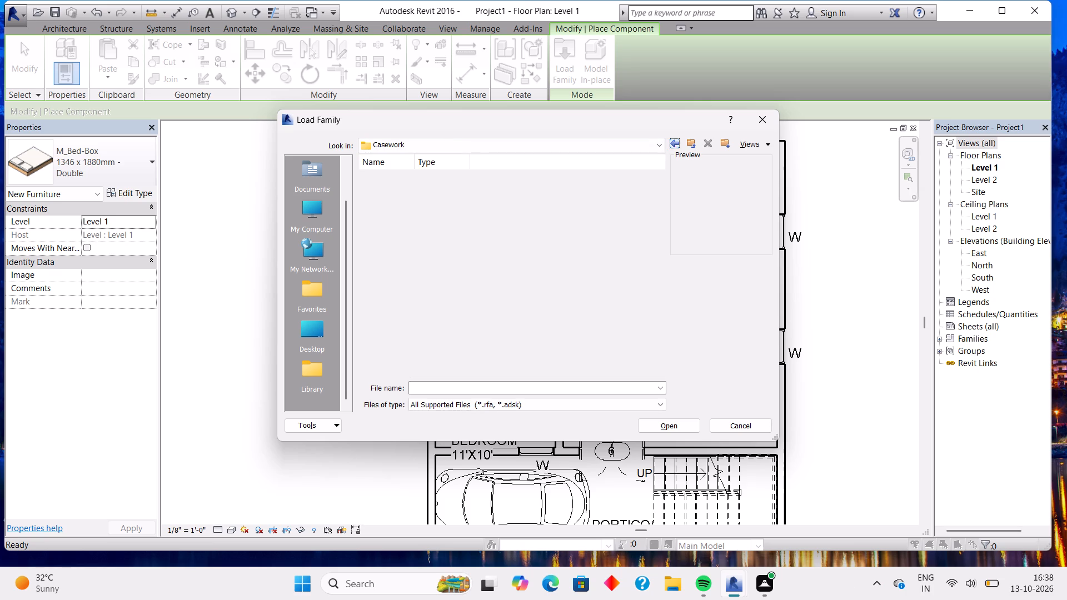
pyautogui.click(677, 138)
# Examine the Doors, Casework and Detail Items folders for a family suited to the plan.
pyautogui.doubleClick(592, 279)
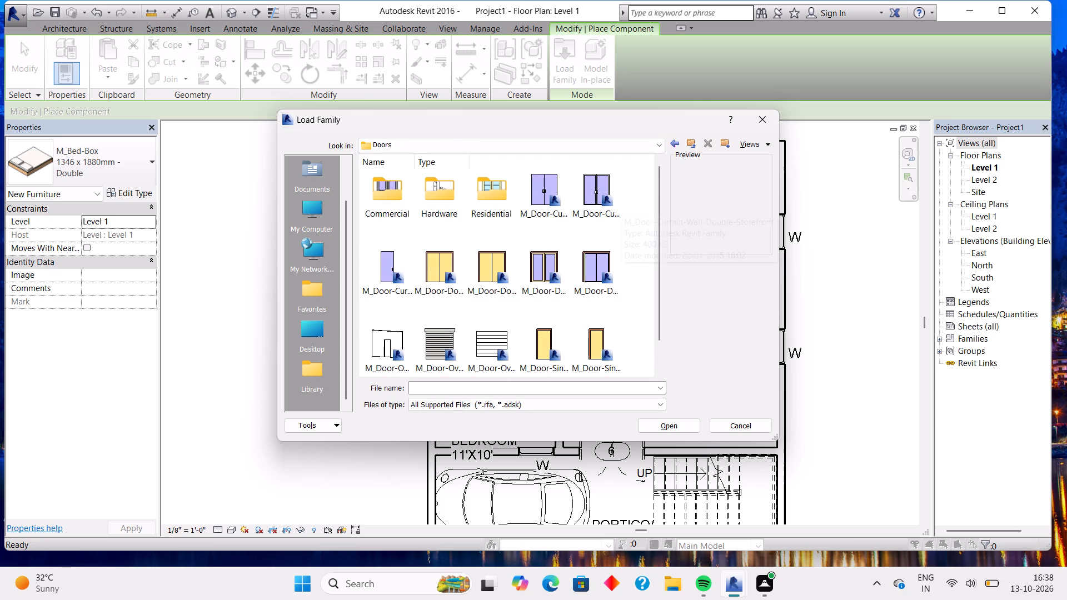
pyautogui.scroll(-3, 551, 241)
pyautogui.scroll(3, 551, 241)
pyautogui.click(676, 143)
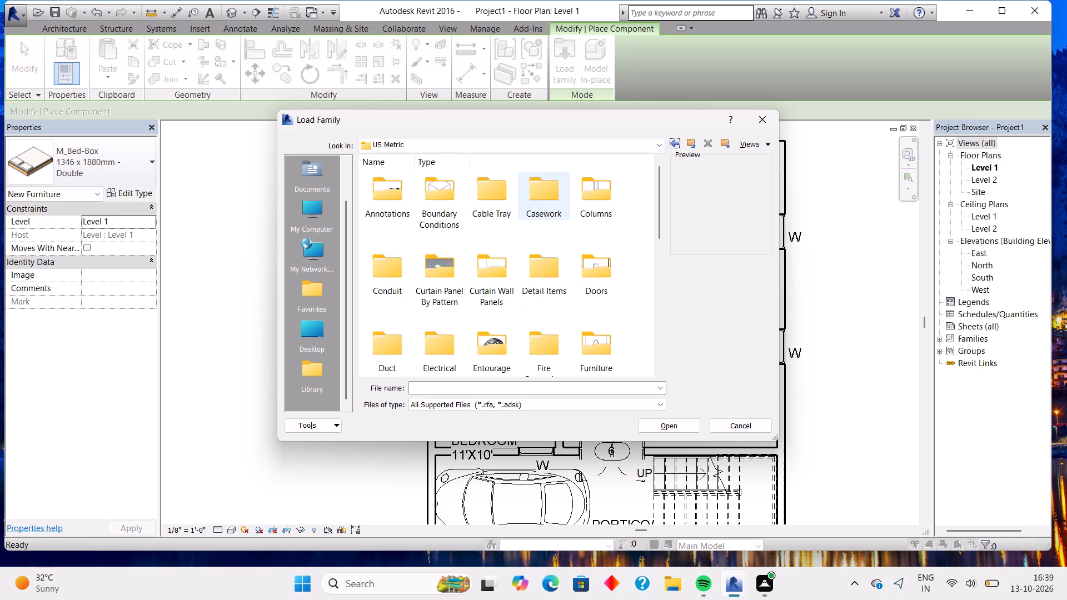
pyautogui.doubleClick(545, 203)
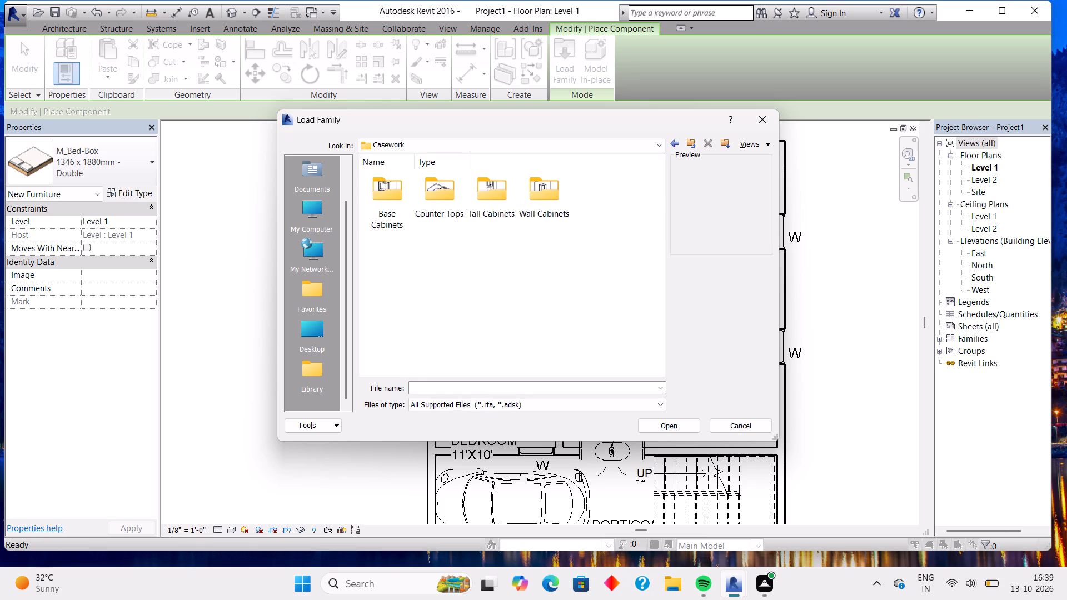
pyautogui.click(672, 141)
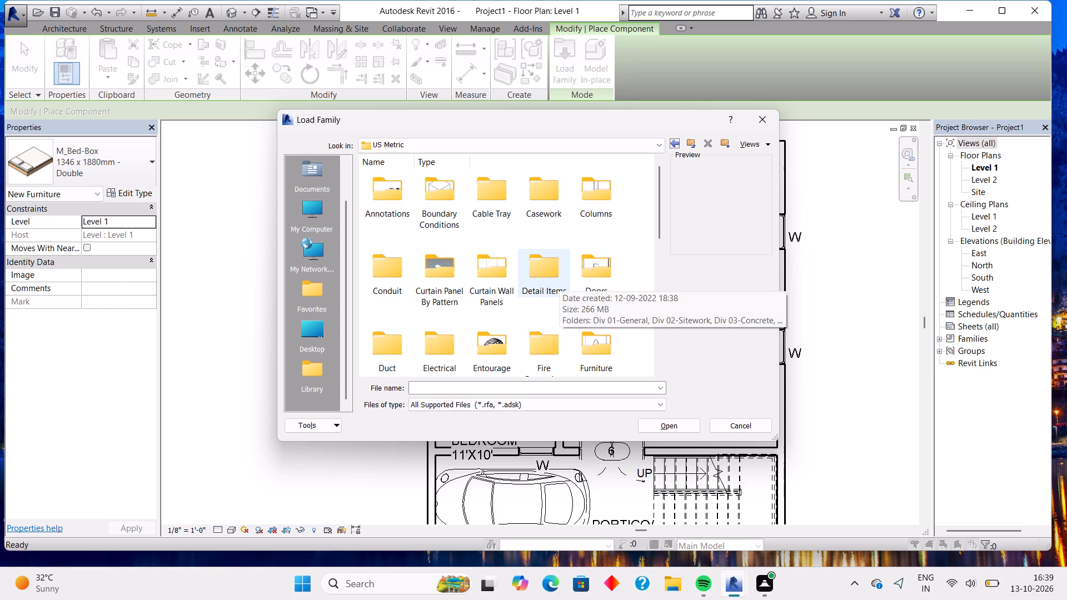
pyautogui.doubleClick(533, 273)
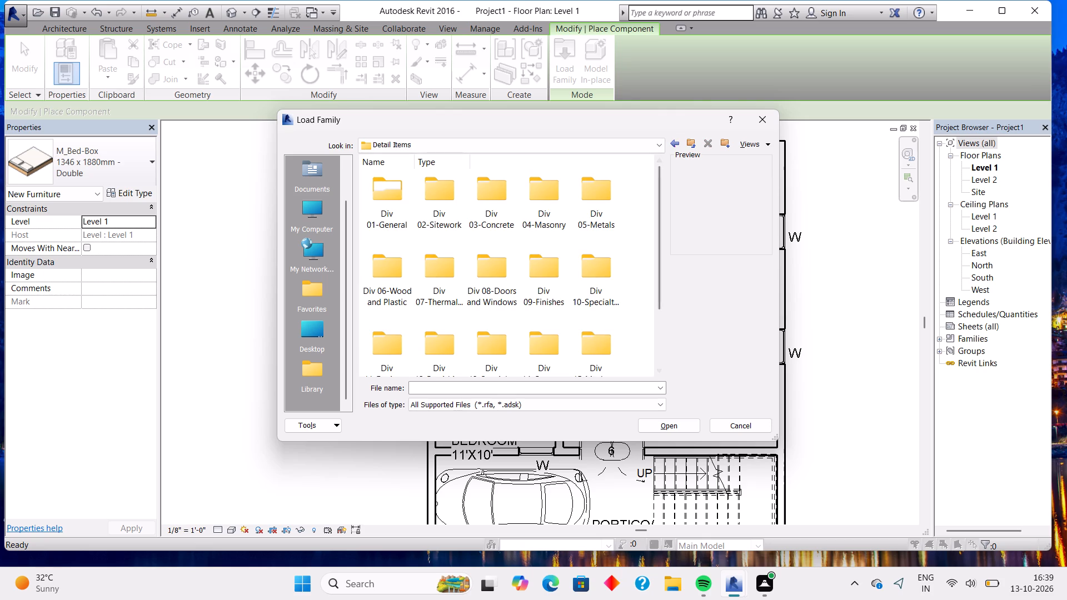
pyautogui.click(670, 143)
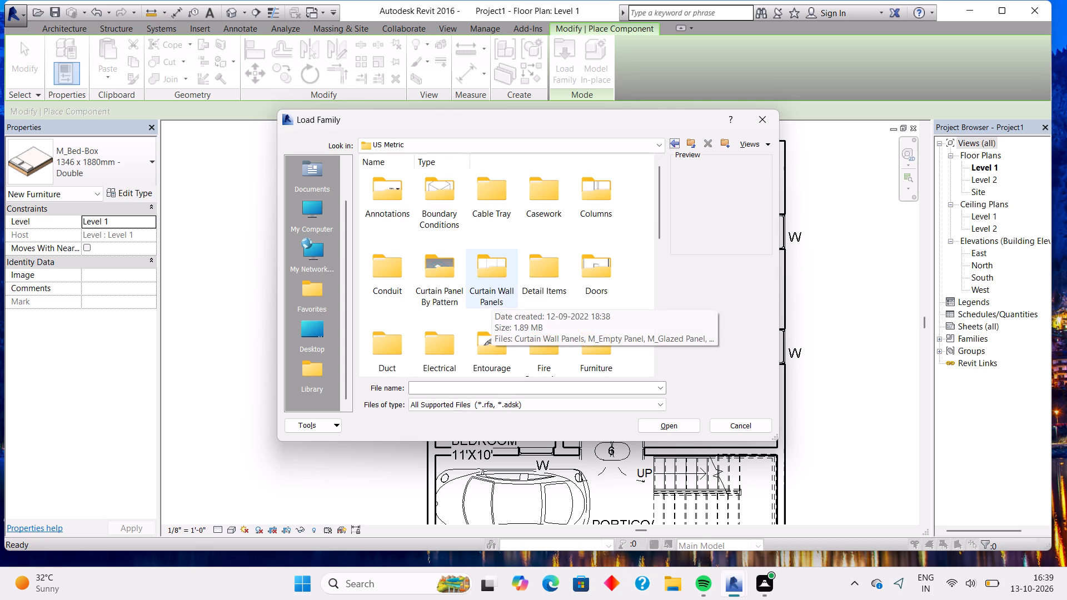
# Load the M_Sofa-Corbu family from the Seating folder of the Furniture library.
pyautogui.doubleClick(607, 345)
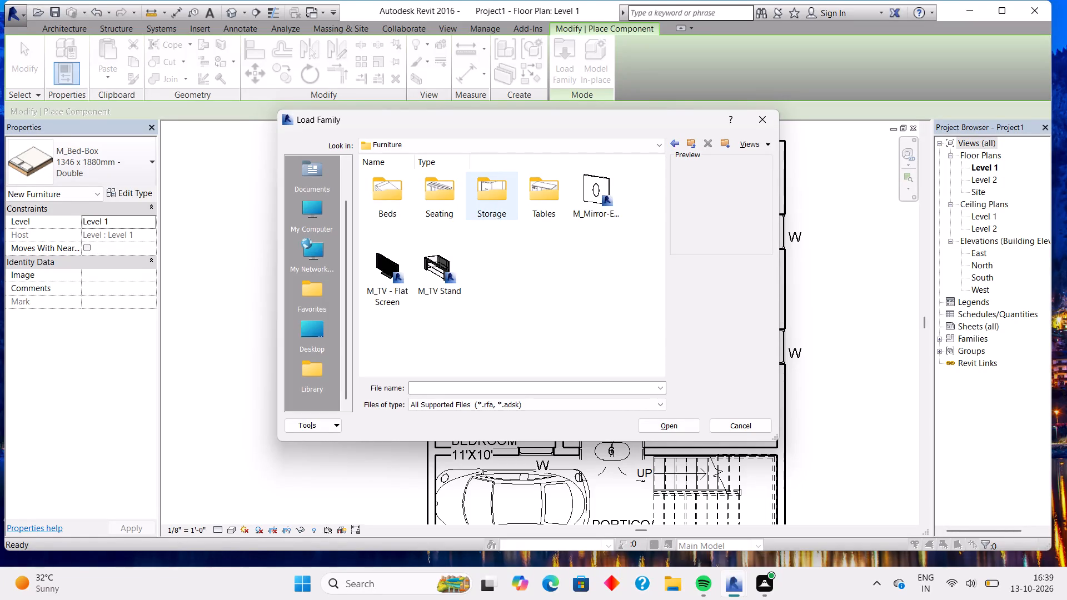
pyautogui.doubleClick(451, 201)
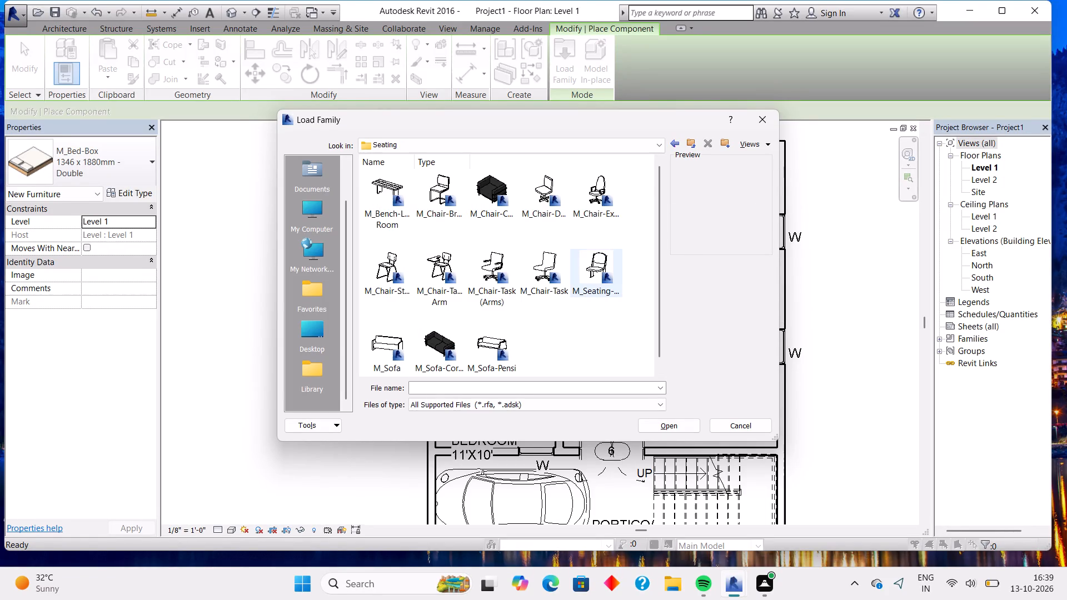
pyautogui.doubleClick(437, 338)
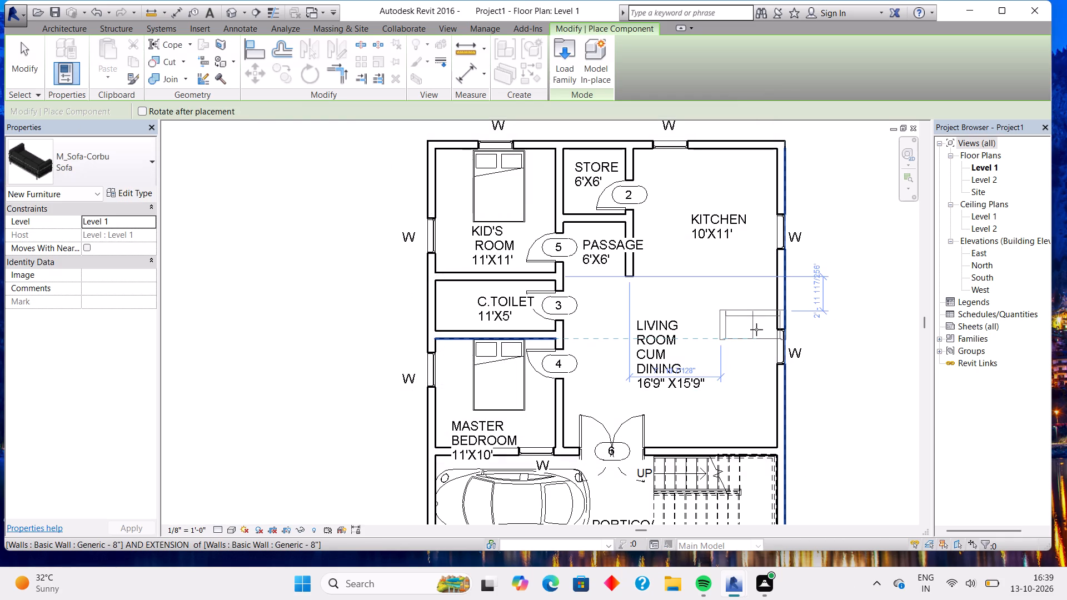
# Place the sofa running north-south beside the living room's east window, its south end about 5'-6" from the south wall.
pyautogui.press('space')
pyautogui.press('space')
pyautogui.press('space')
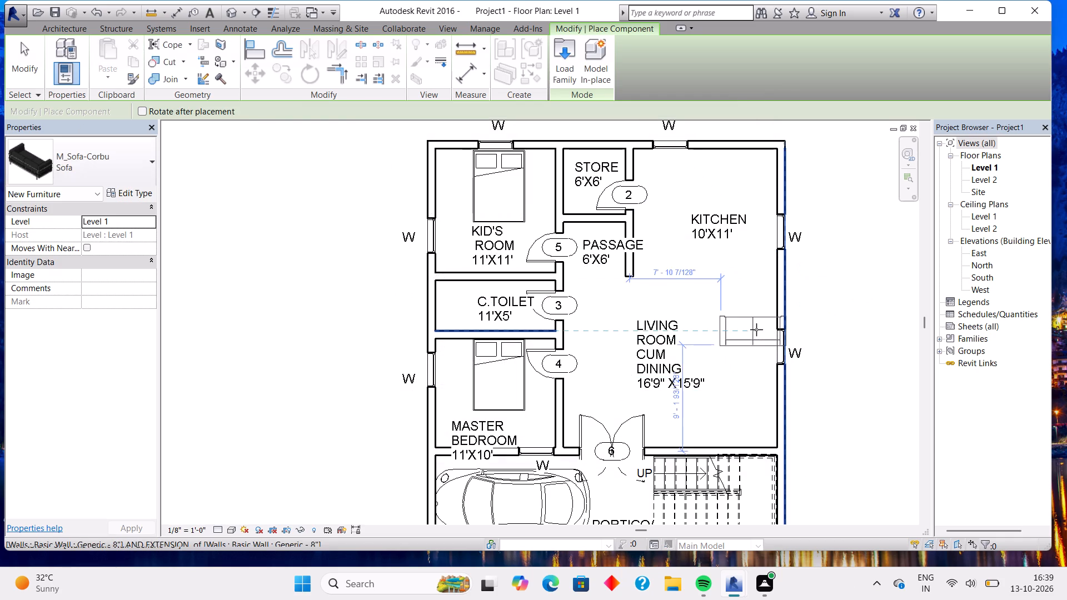
pyautogui.press('space')
pyautogui.press('space')
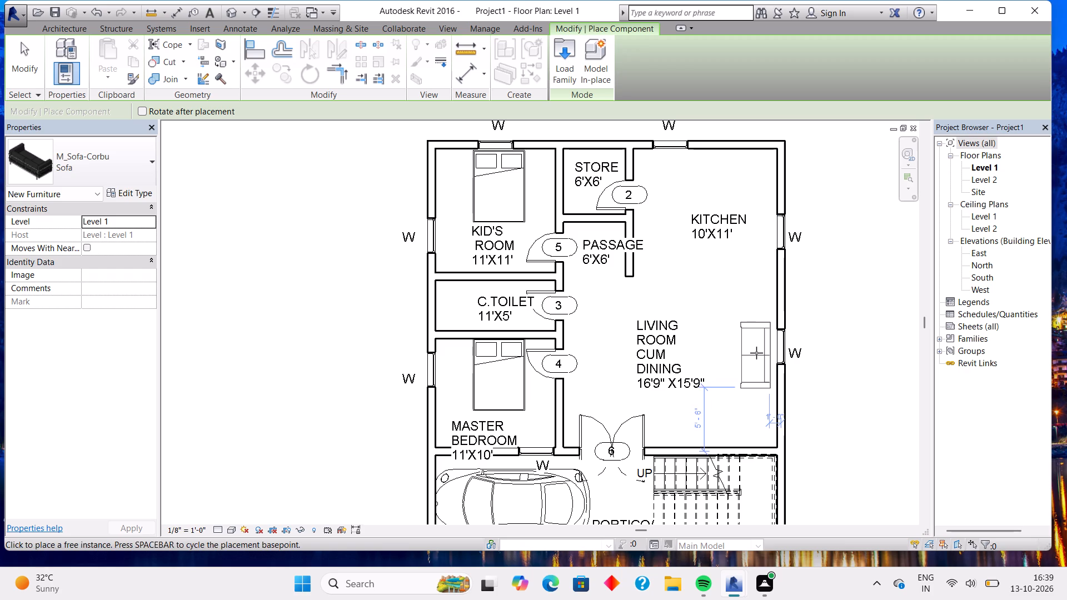
pyautogui.click(756, 353)
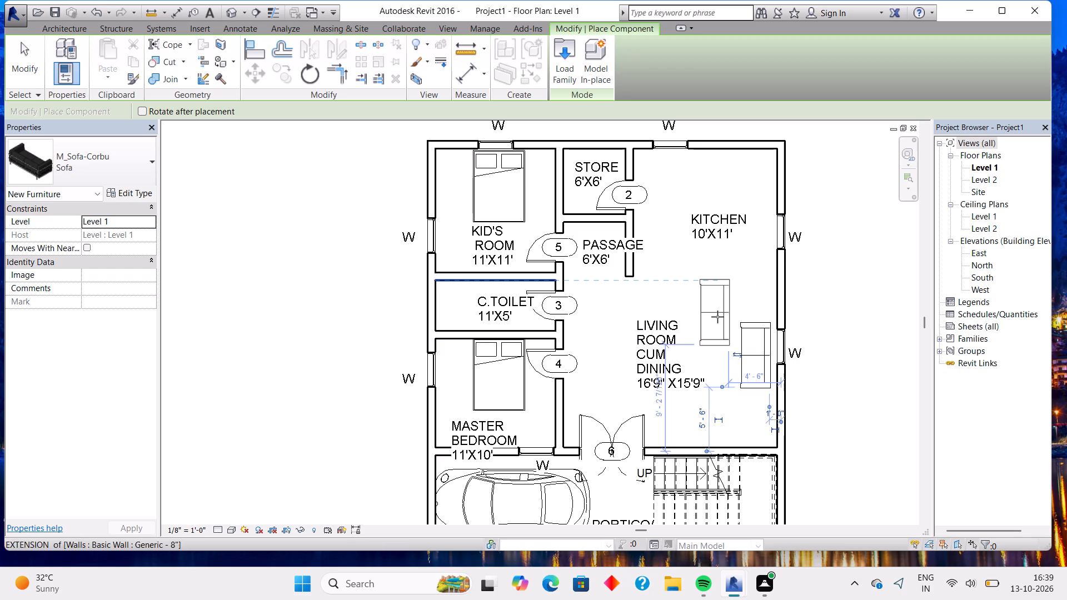
# Place a second sofa turned east-west, just northwest of the first, its east end about 3'-6" from the east wall.
pyautogui.press('space')
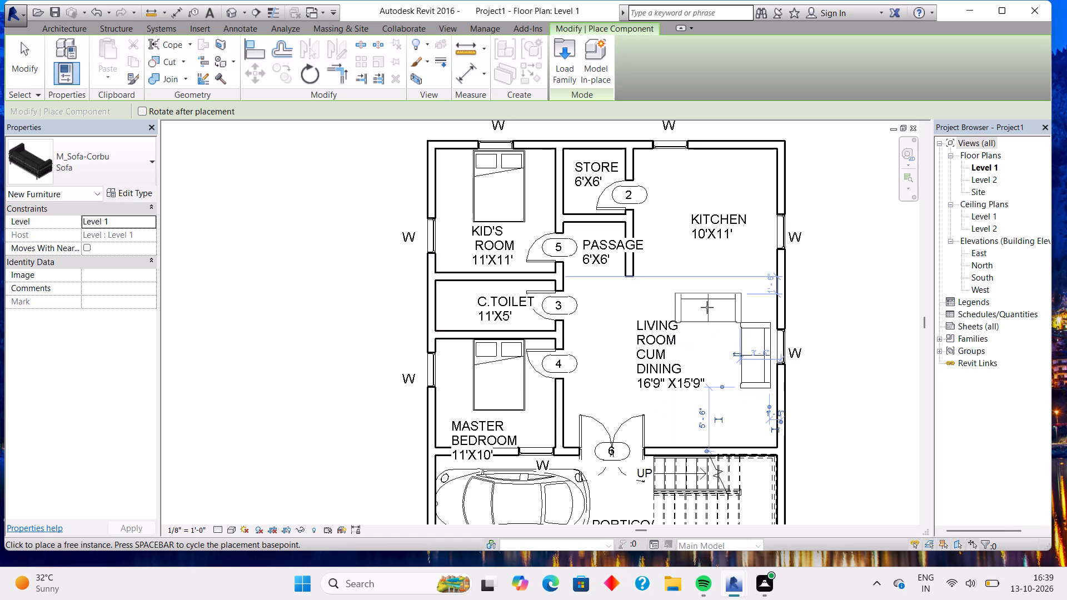
pyautogui.click(707, 307)
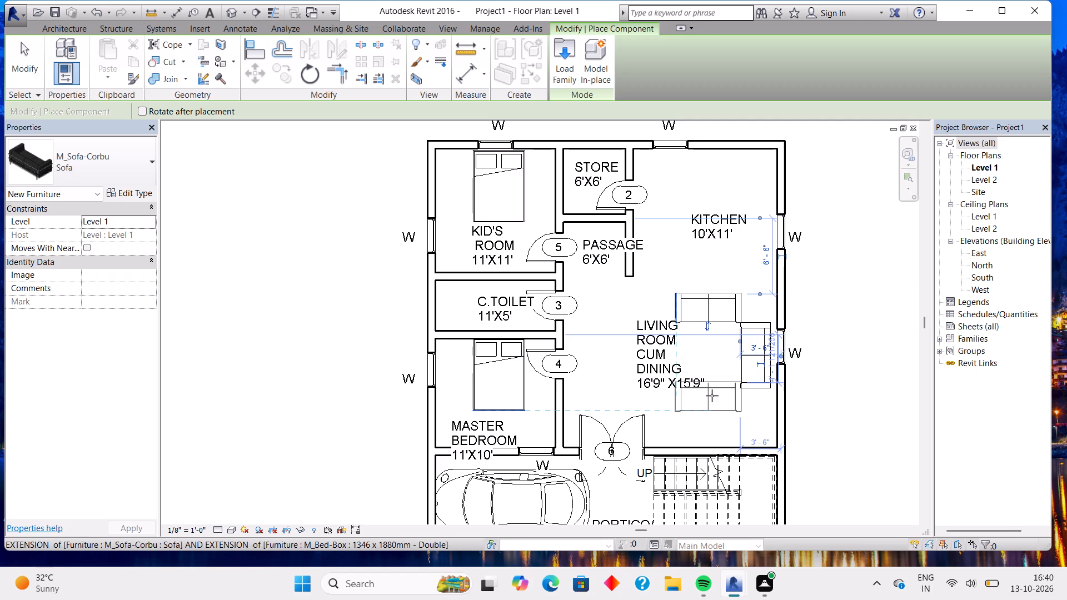
# Place a third sofa turned east-west, facing the northern one across the living room, about 3'-0" from the south wall.
pyautogui.press('space')
pyautogui.press('space')
pyautogui.press('space')
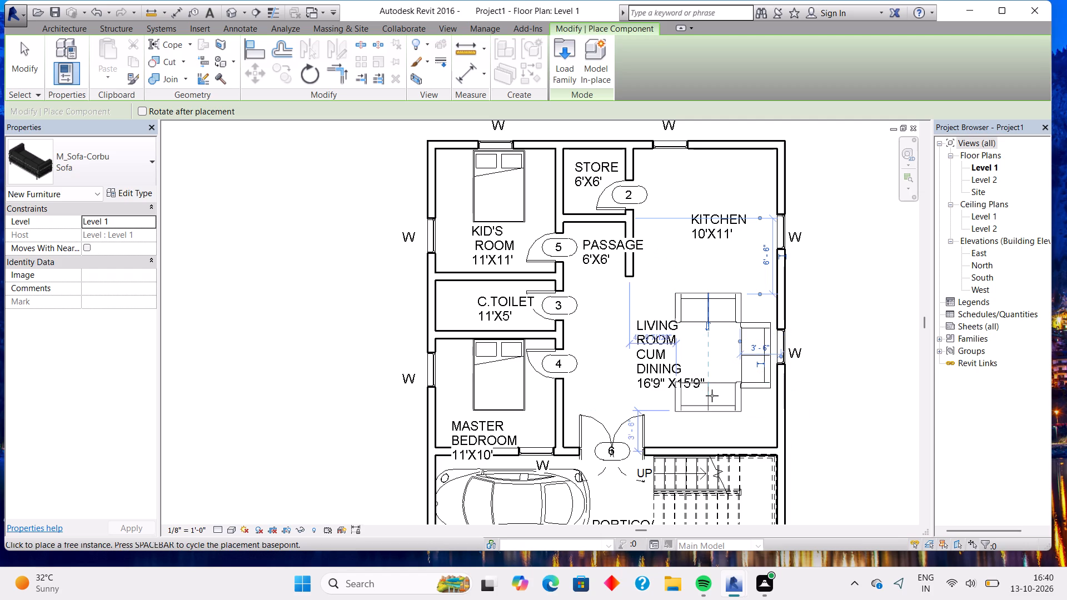
pyautogui.click(710, 402)
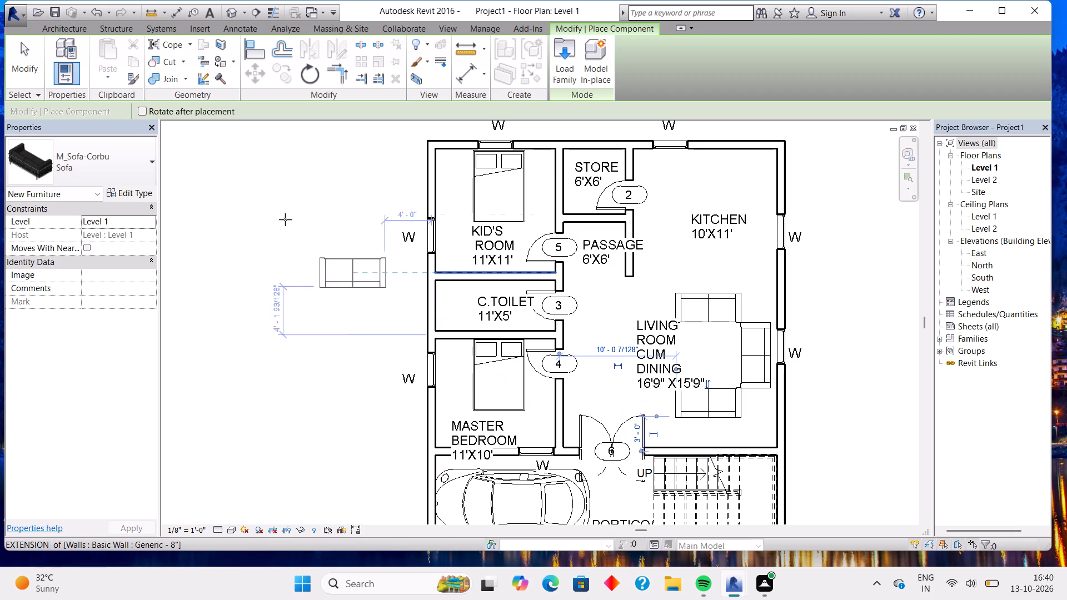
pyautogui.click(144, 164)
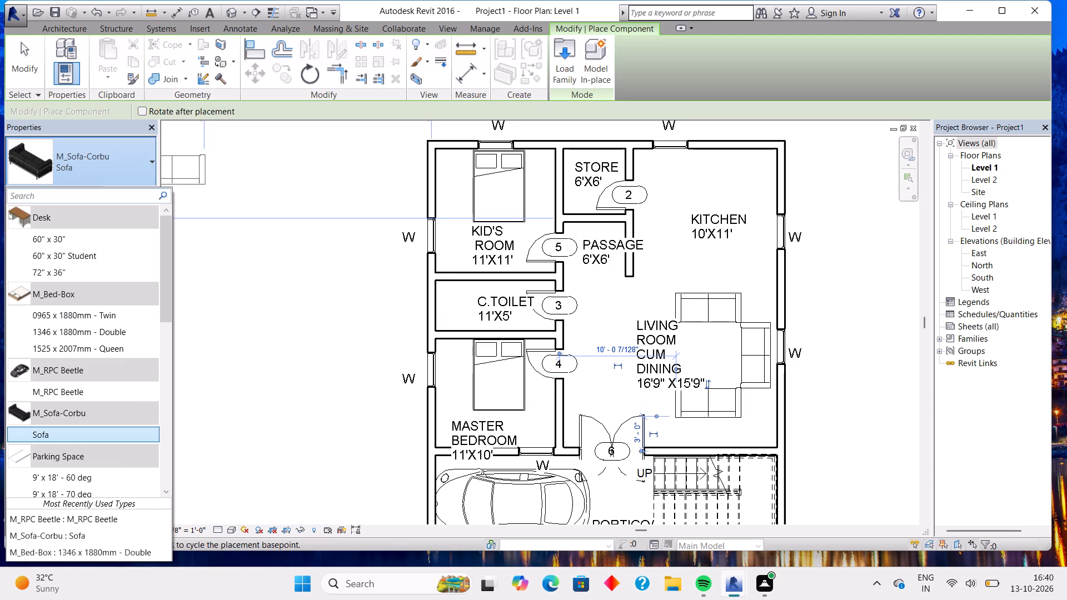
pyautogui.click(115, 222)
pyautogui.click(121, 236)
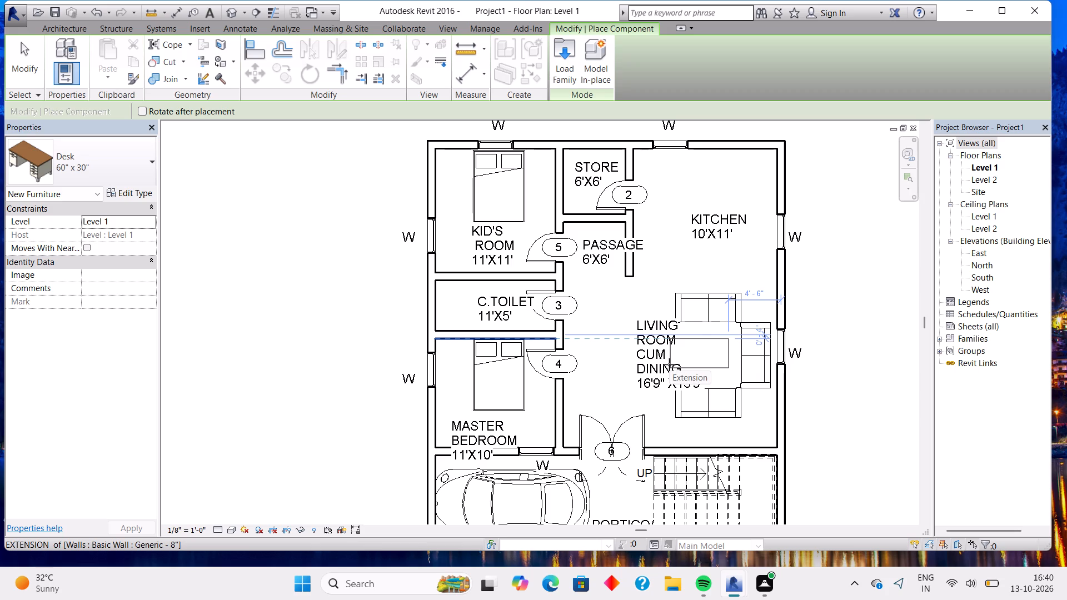
# Load the M_Table-Dining Oval family from the Tables folder of the US Metric Furniture library.
pyautogui.click(570, 58)
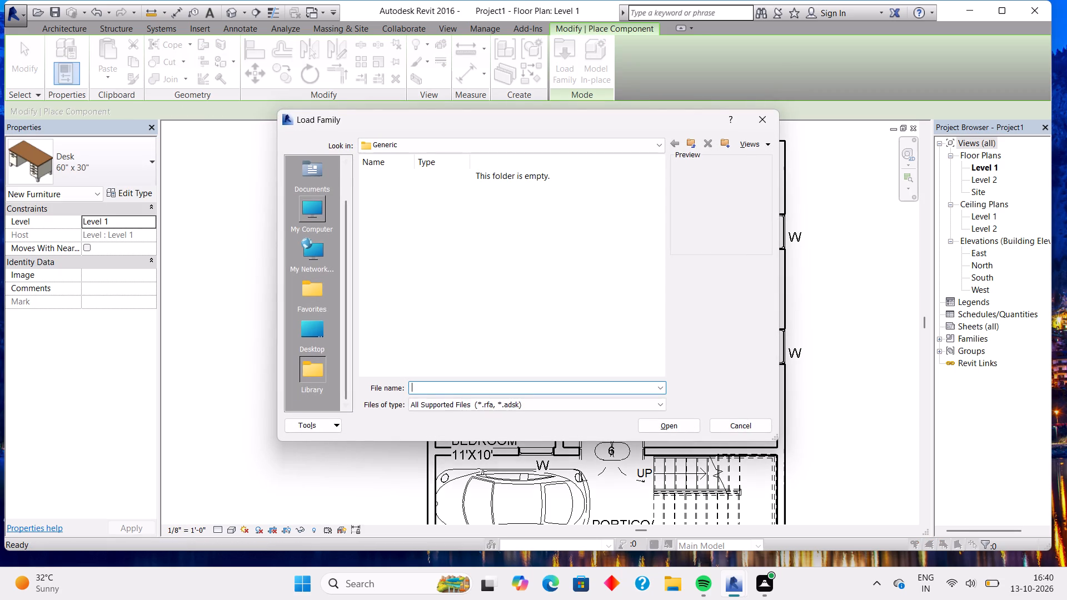
pyautogui.doubleClick(313, 206)
pyautogui.doubleClick(384, 201)
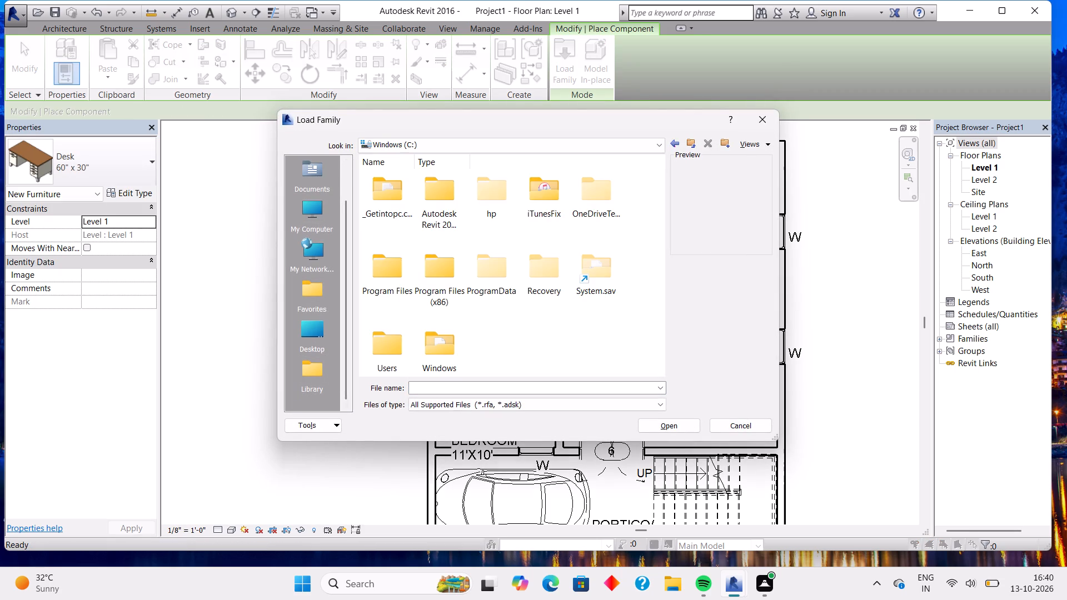
pyautogui.doubleClick(442, 203)
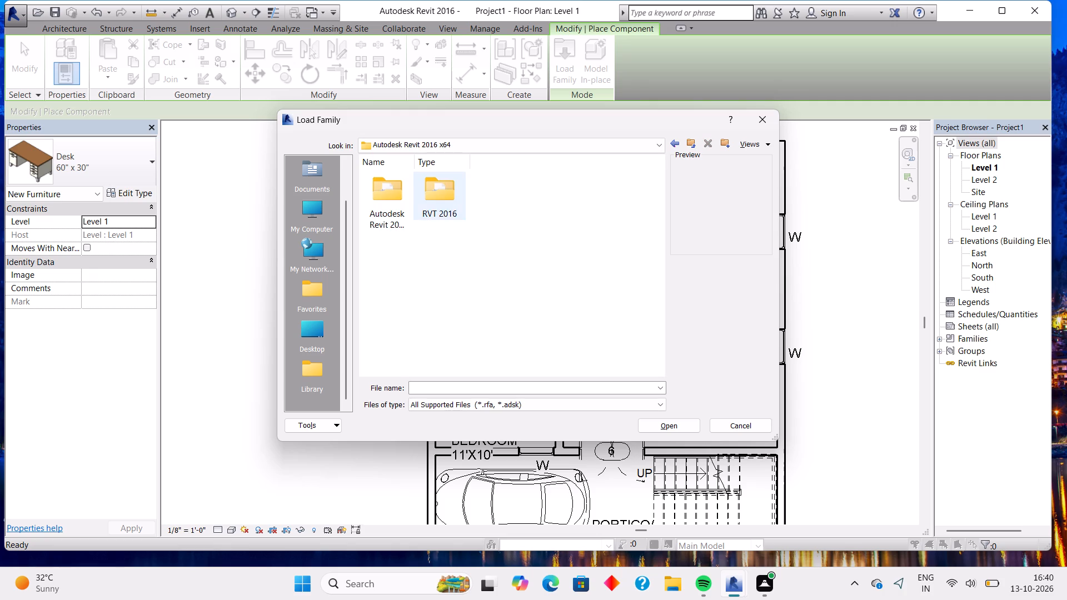
pyautogui.doubleClick(432, 197)
pyautogui.doubleClick(553, 197)
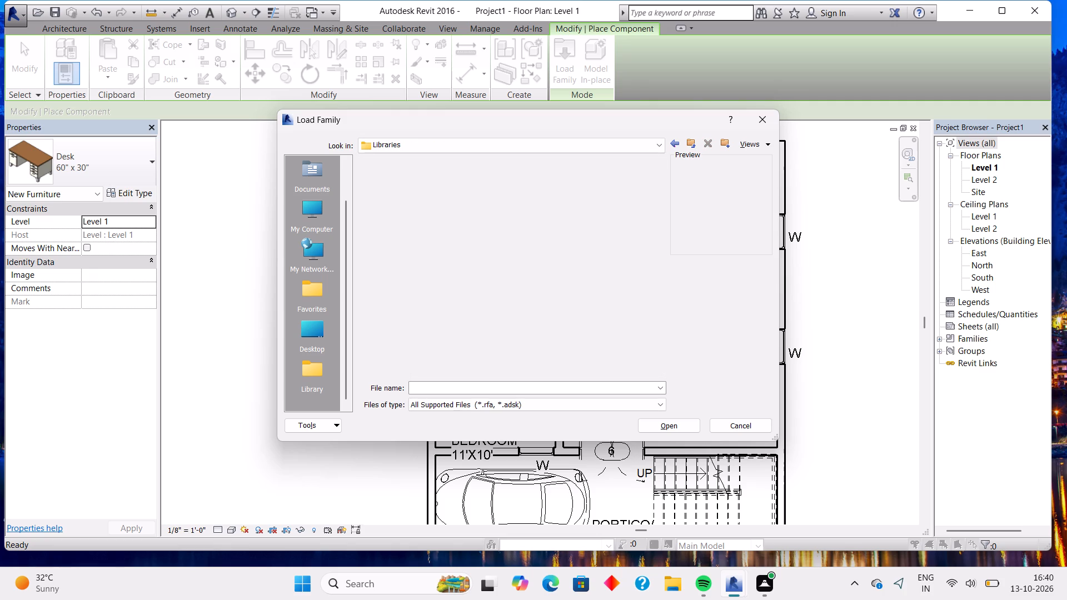
pyautogui.doubleClick(438, 201)
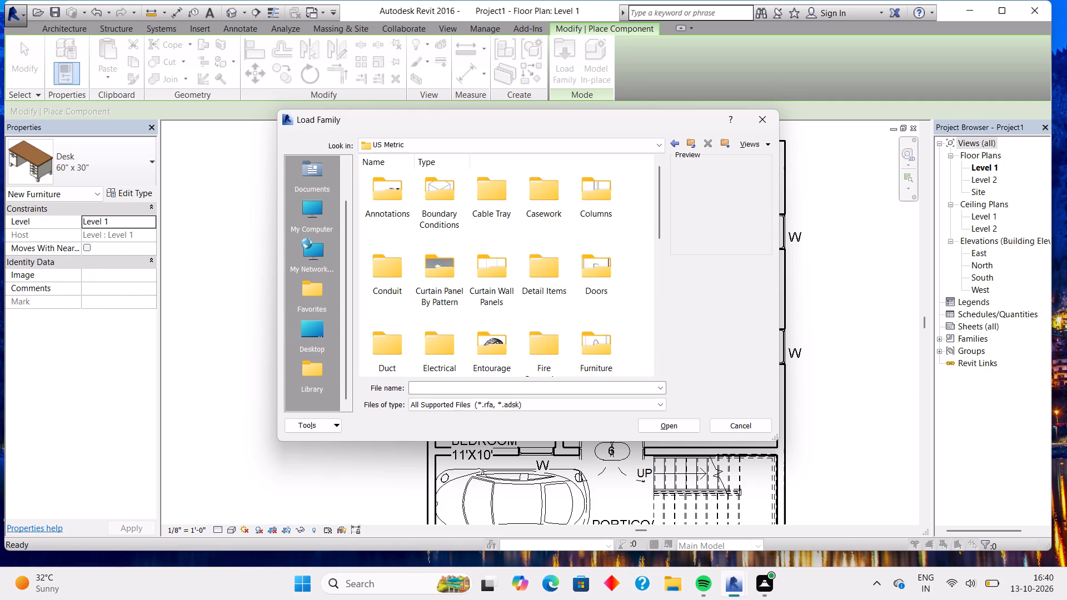
pyautogui.doubleClick(599, 272)
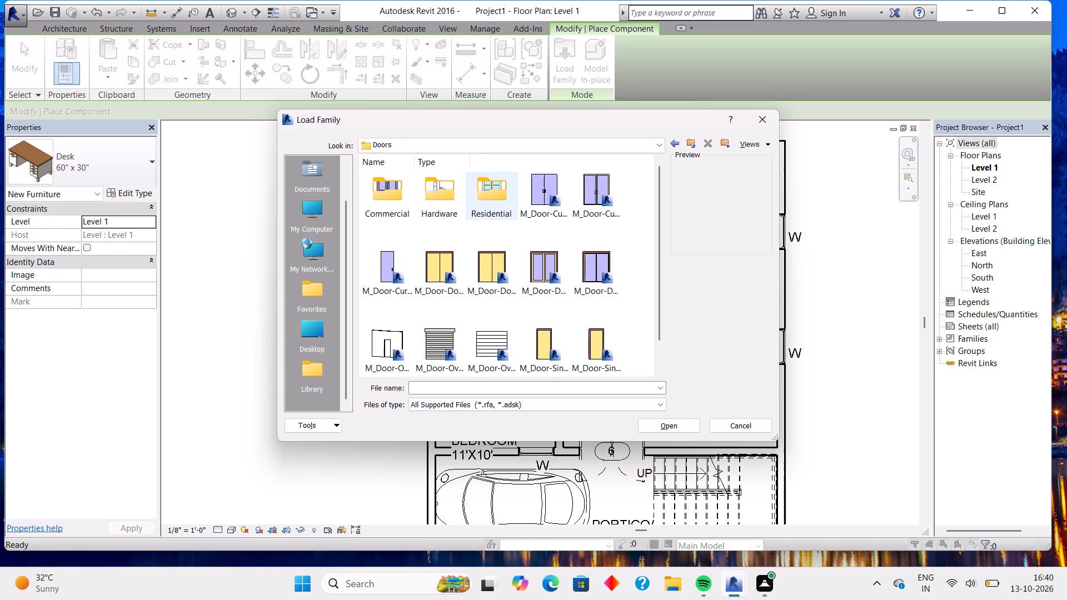
pyautogui.doubleClick(487, 211)
pyautogui.scroll(-8, 576, 268)
pyautogui.click(670, 139)
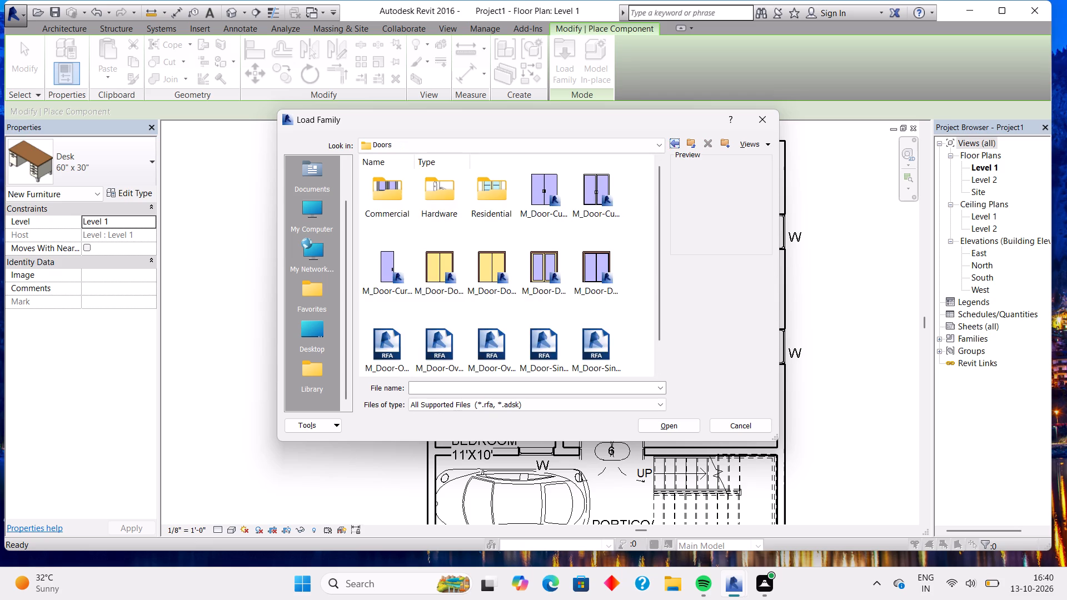
pyautogui.click(670, 142)
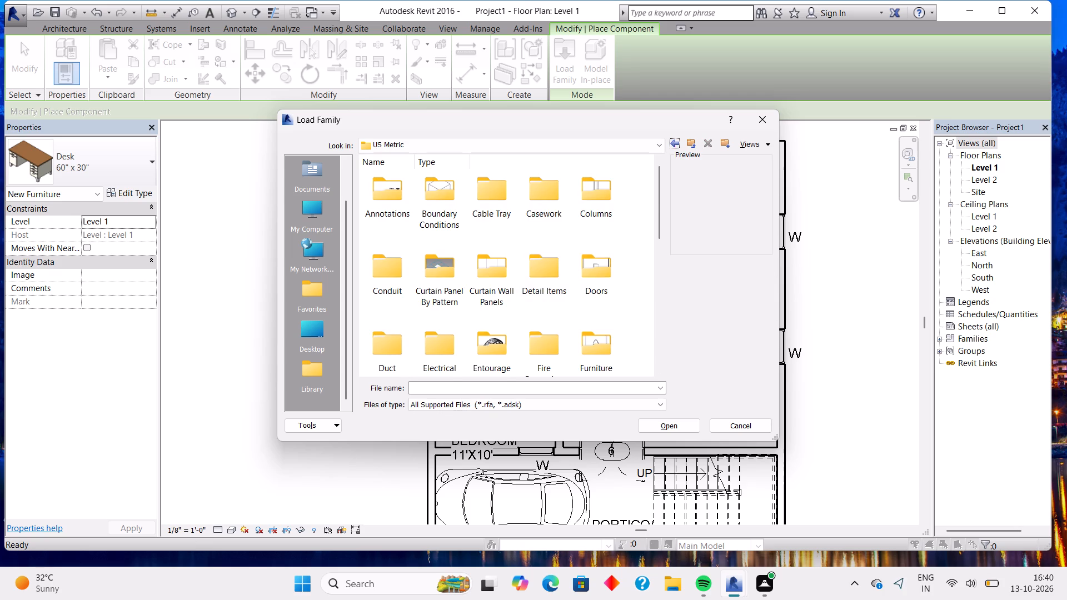
pyautogui.scroll(-1, 545, 324)
pyautogui.doubleClick(596, 253)
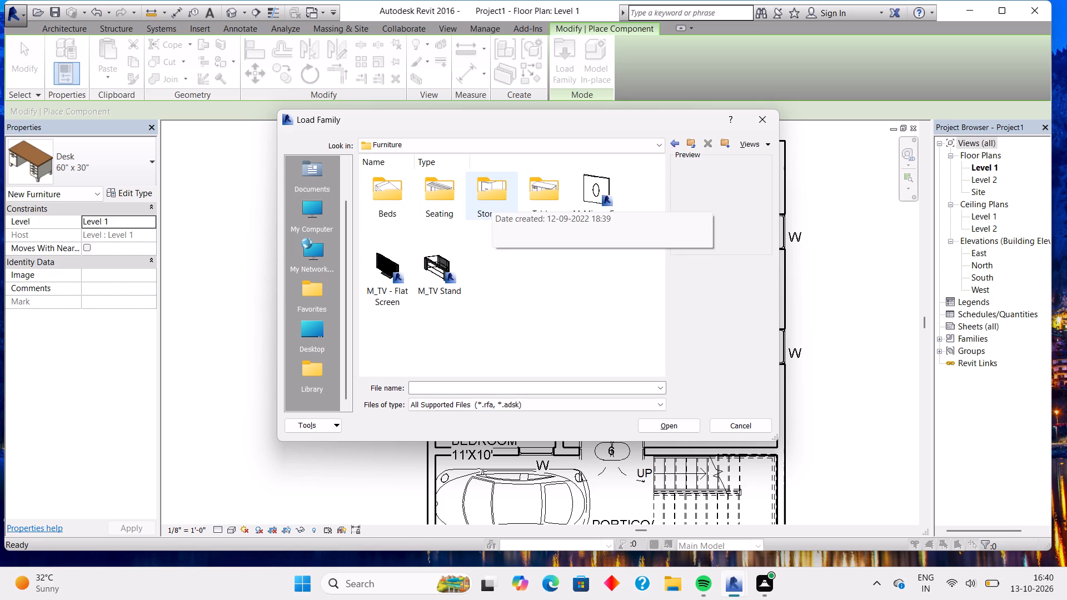
pyautogui.doubleClick(447, 196)
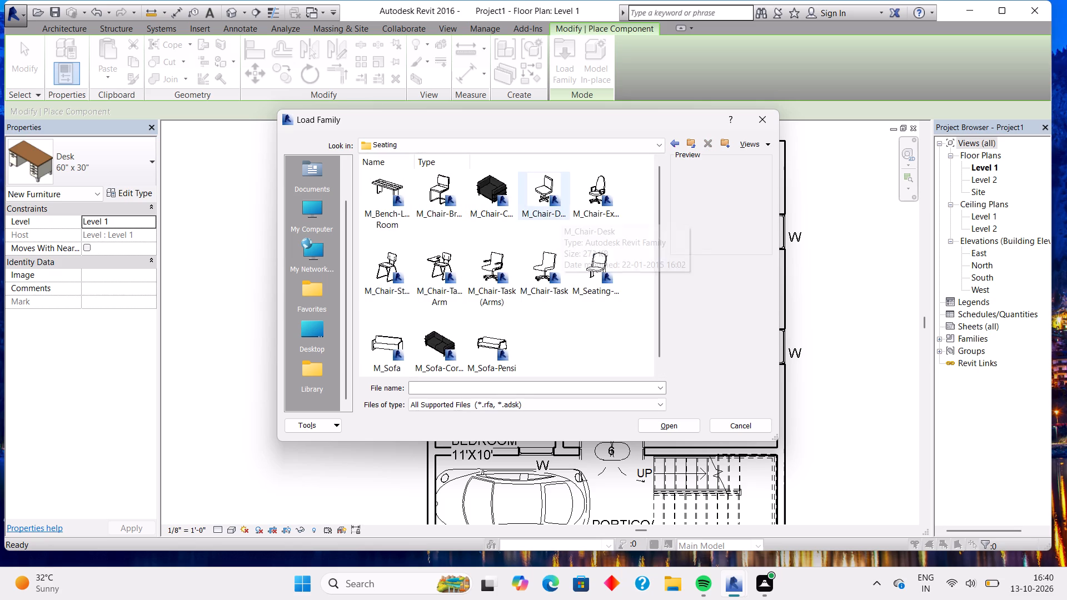
pyautogui.click(674, 144)
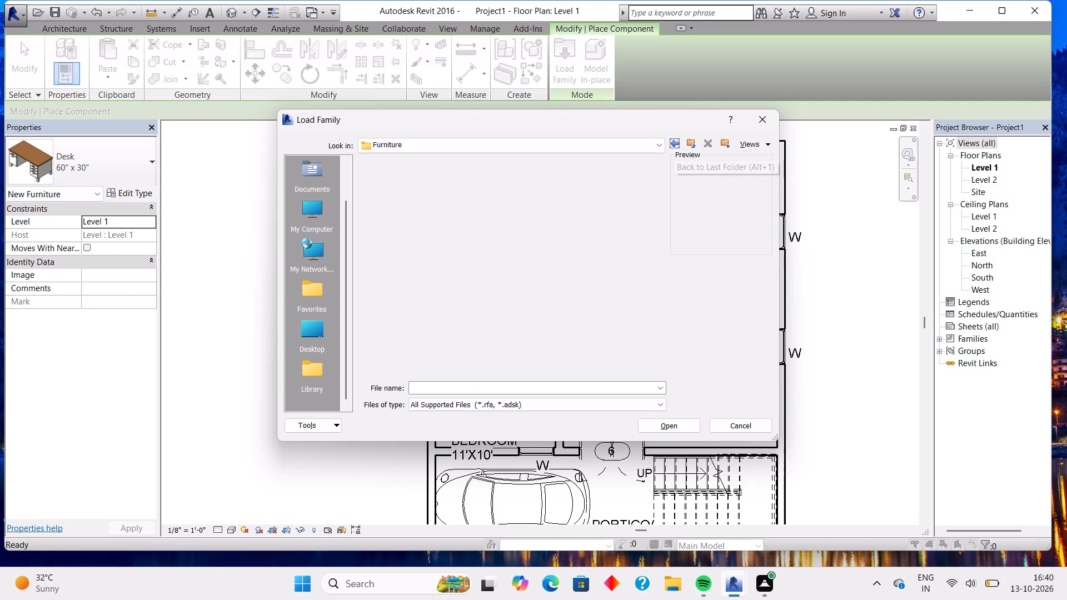
pyautogui.doubleClick(551, 197)
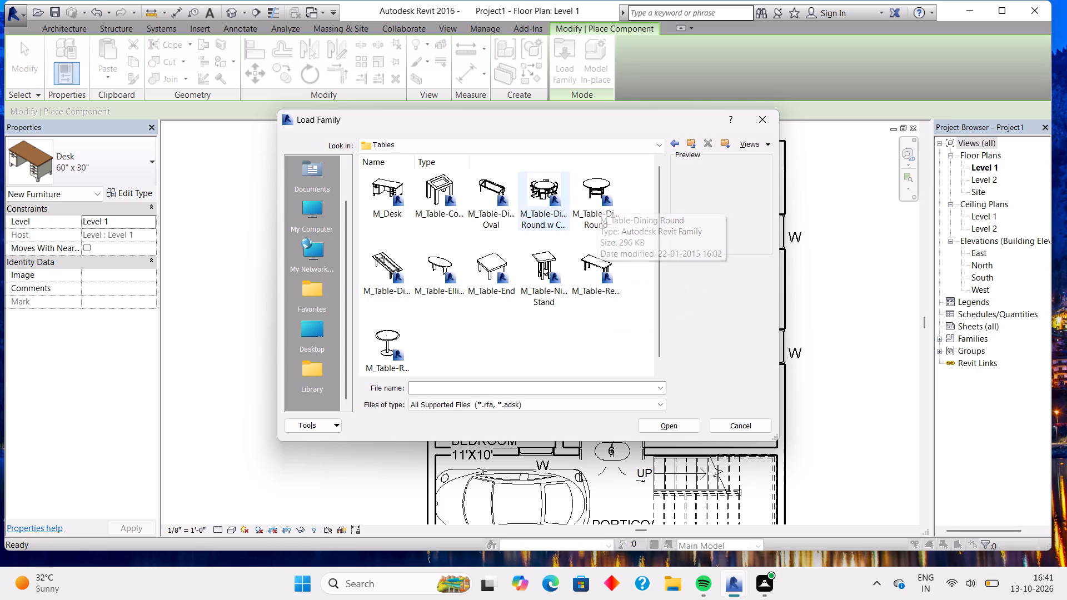
pyautogui.doubleClick(481, 206)
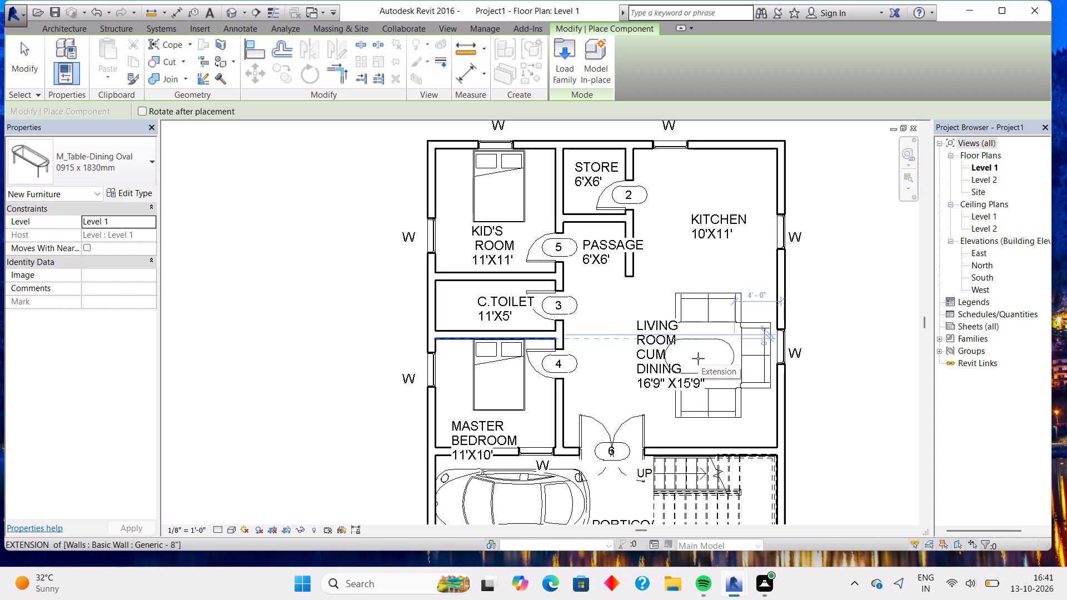
# Place a 0915 x 1220mm M_Table-Dining Oval in the middle of the three living room sofas.
pyautogui.click(132, 171)
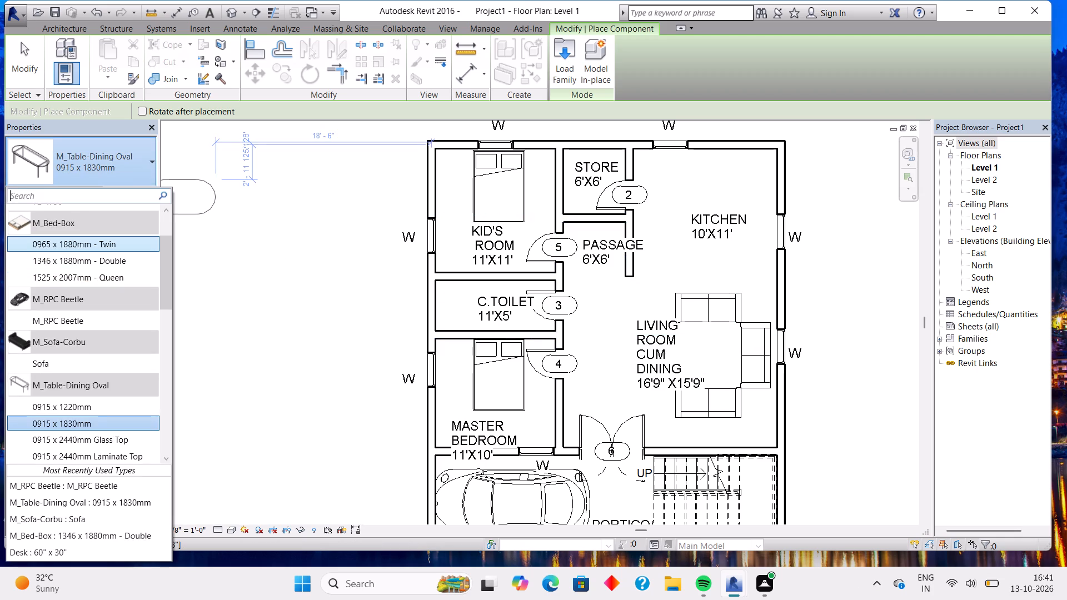
pyautogui.click(100, 409)
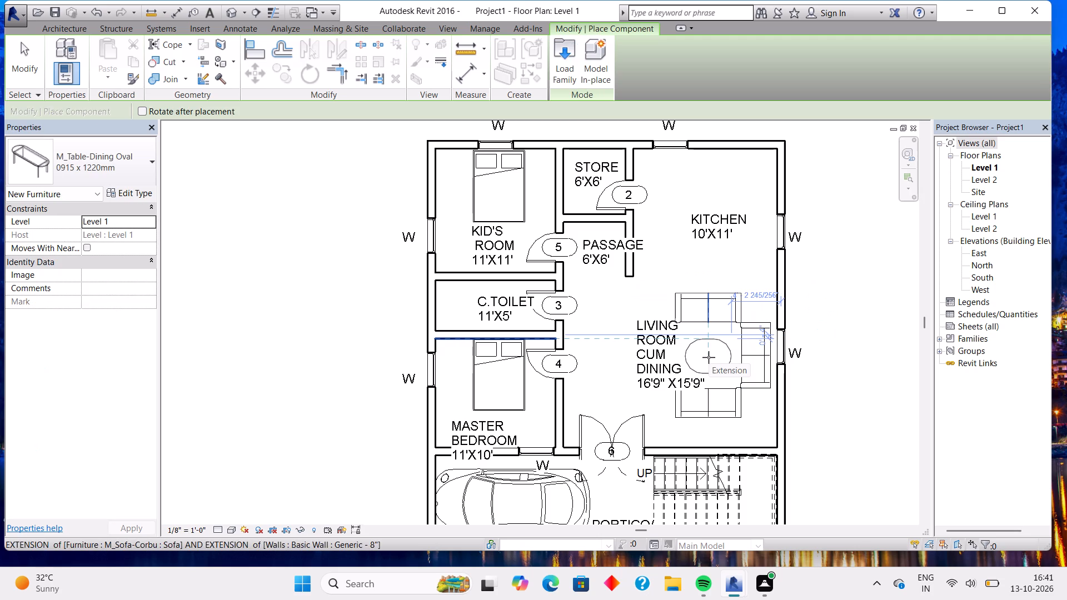
pyautogui.click(709, 357)
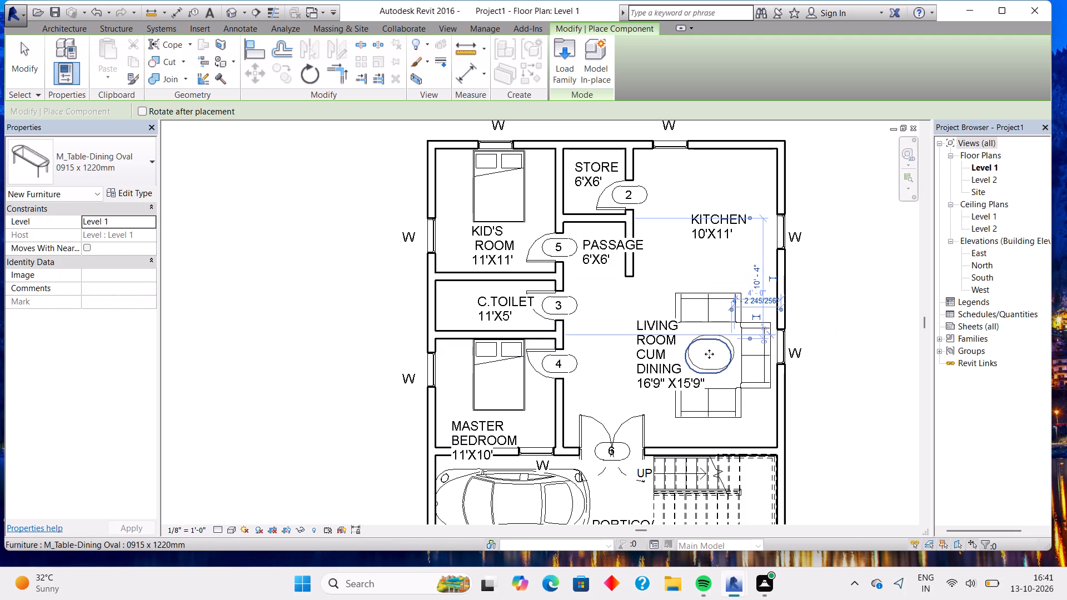
pyautogui.press('Escape')
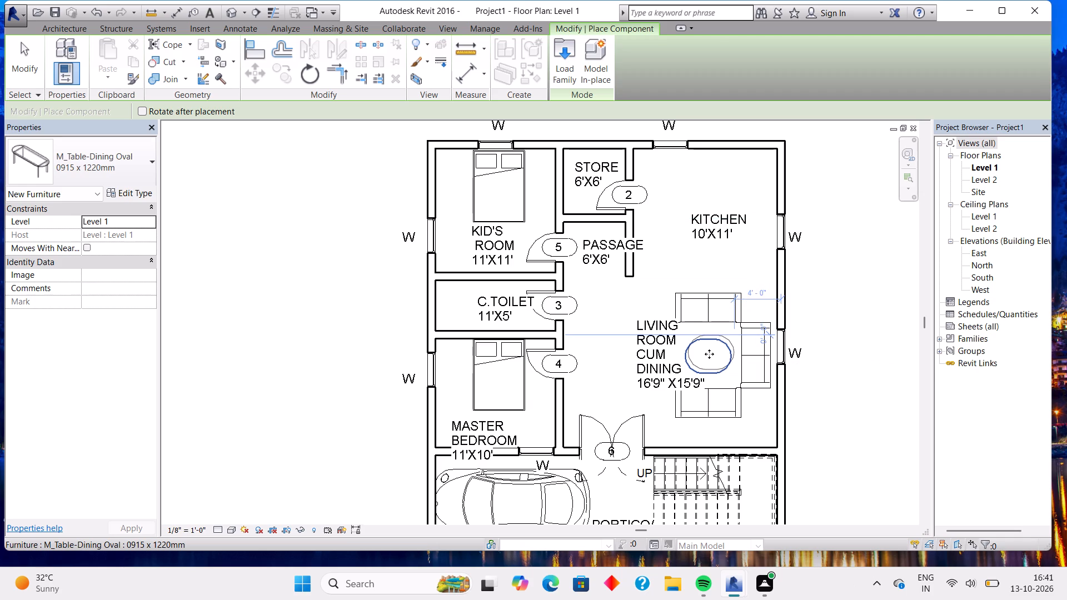
pyautogui.press('Escape')
pyautogui.press('Escape')
# Rotate the oval table 90° so its long axis runs north-south.
pyautogui.click(726, 346)
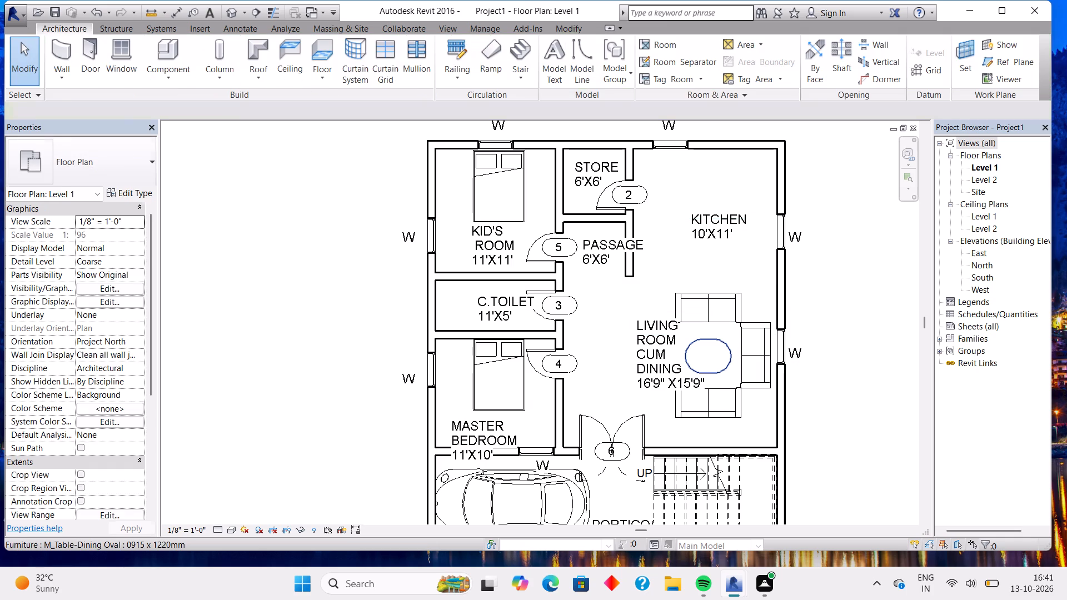
pyautogui.press('space')
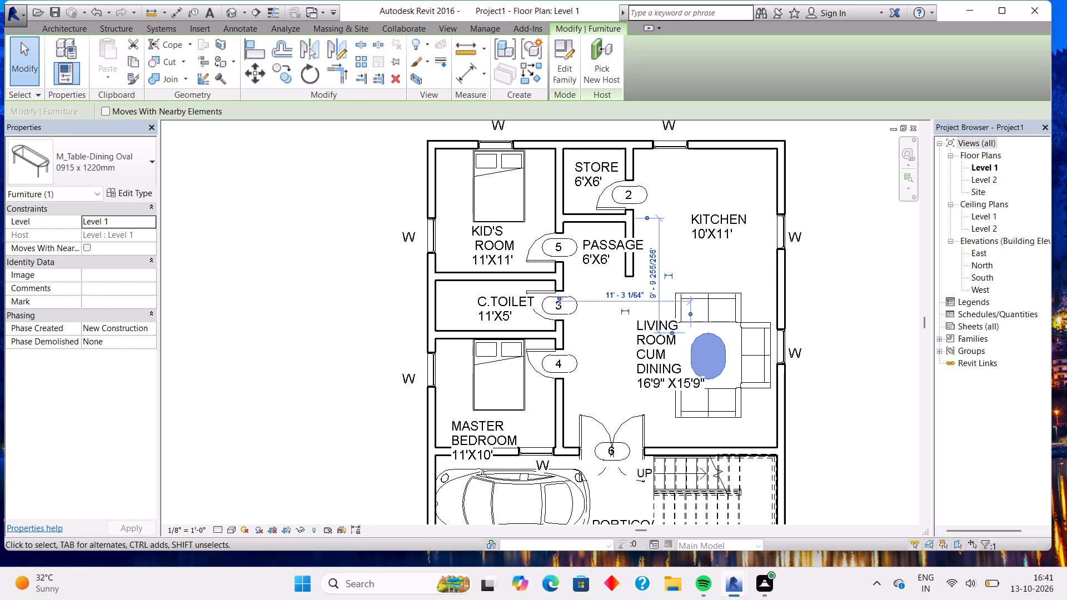
pyautogui.click(726, 346)
pyautogui.press('Escape')
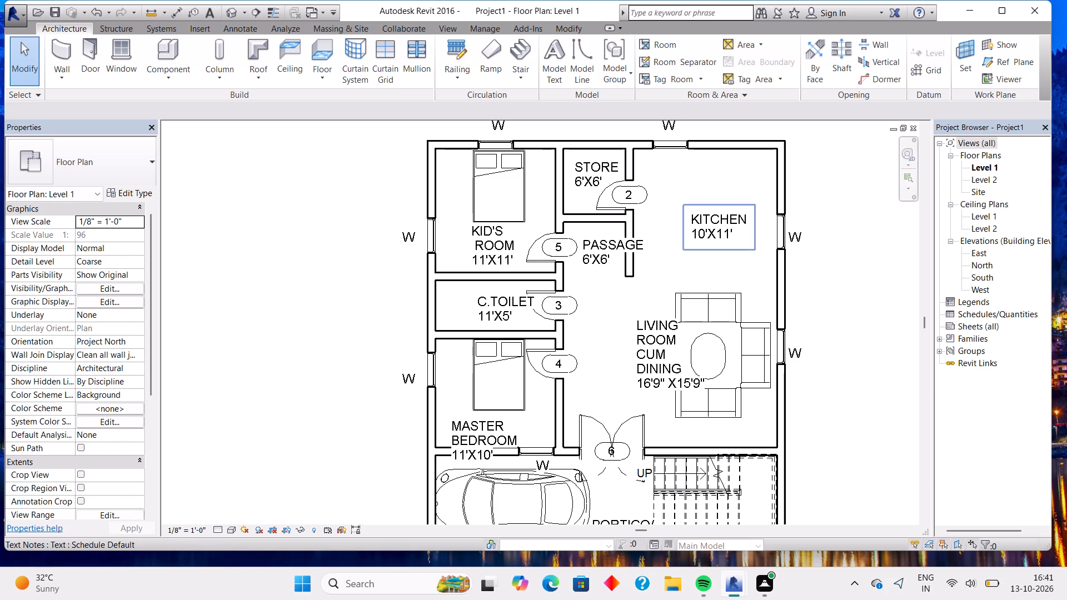
# Nudge the W labels of the kid's room and kitchen north windows south, closer to the north wall.
pyautogui.scroll(-2, 613, 338)
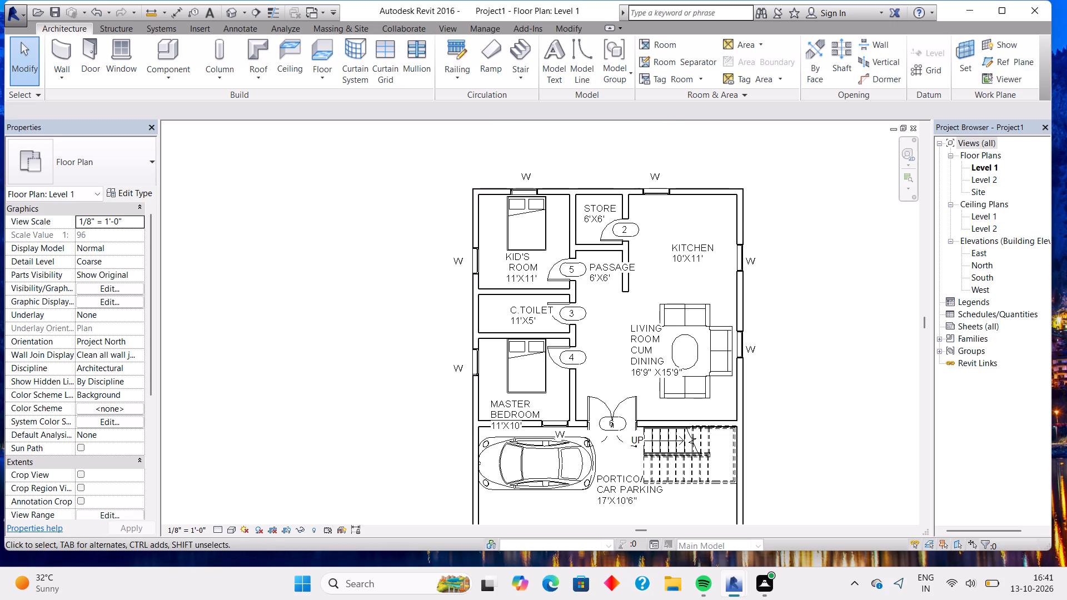
pyautogui.click(520, 175)
pyautogui.press('Down')
pyautogui.press('Down')
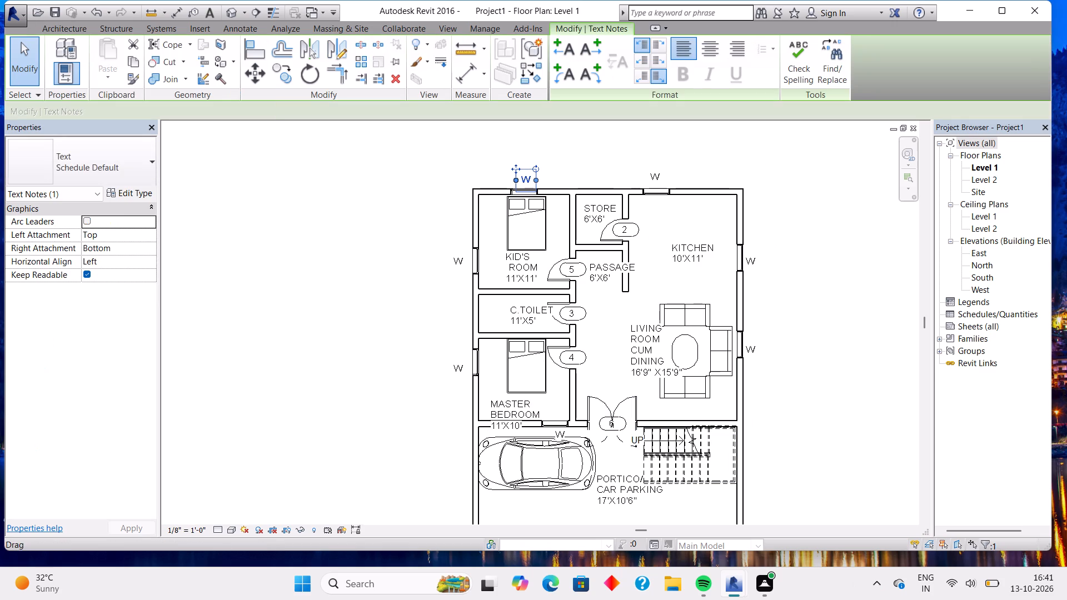
pyautogui.click(656, 181)
pyautogui.press('Down')
pyautogui.press('Down')
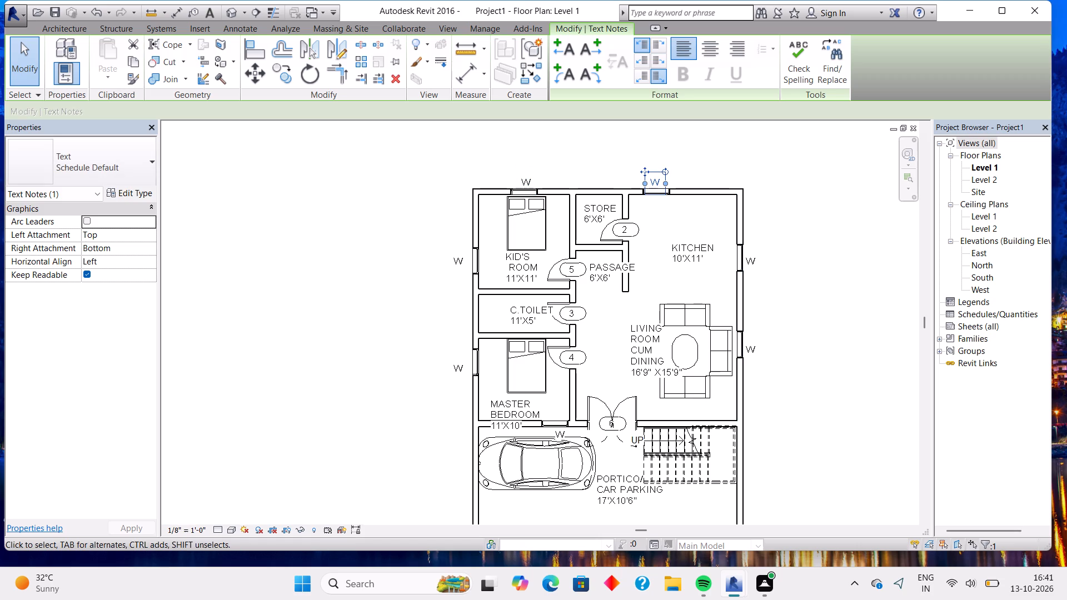
# Nudge the W label of the kitchen's east window slightly west, closer to the wall.
pyautogui.click(752, 258)
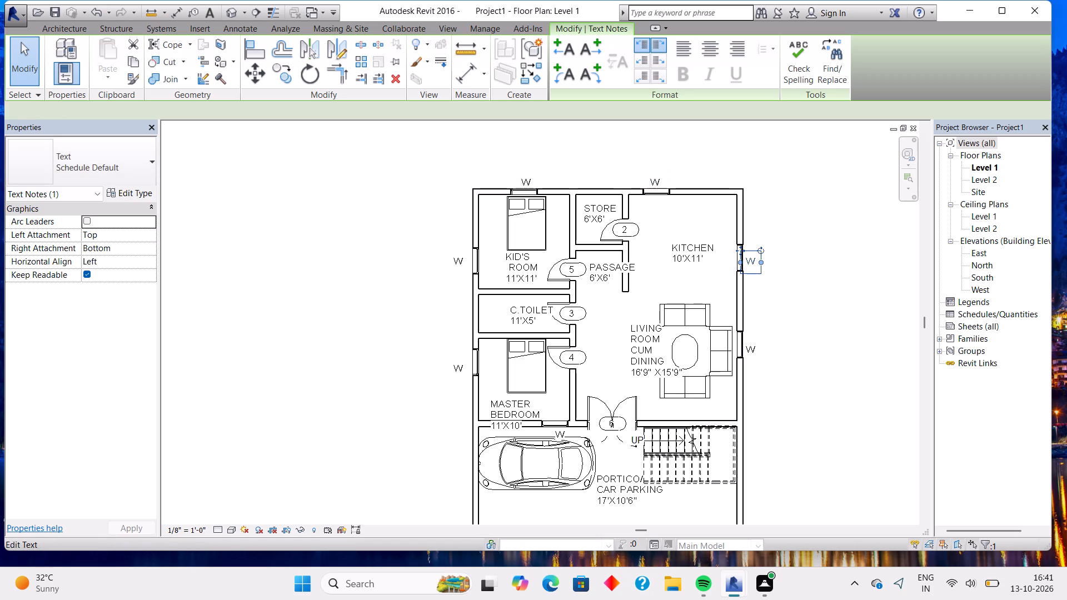
pyautogui.press('Left')
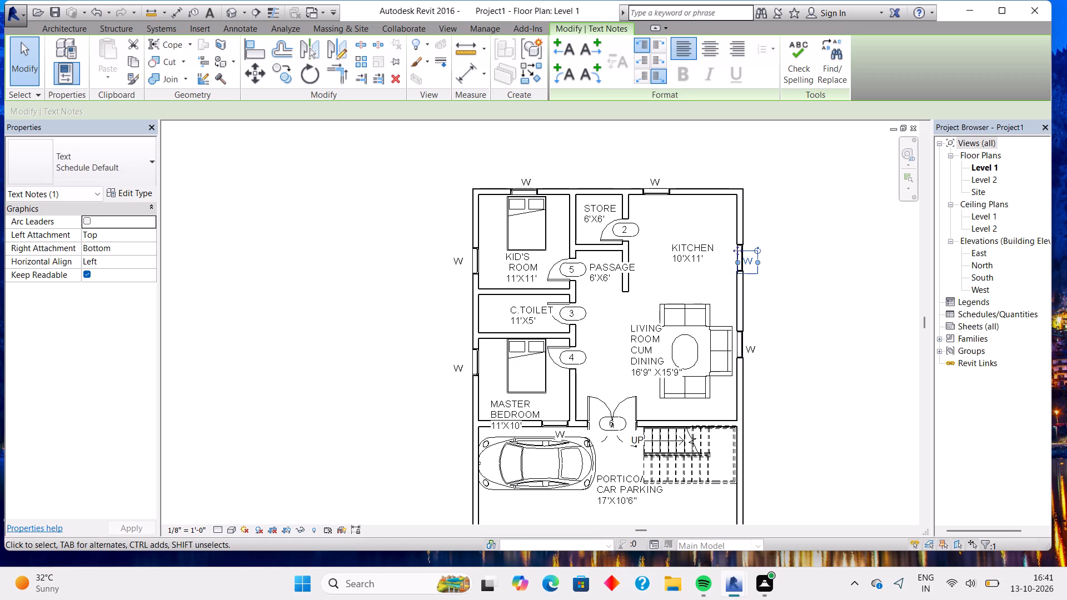
# Nudge the W labels of the kid's room and master bedroom west windows east, closer to the west wall.
pyautogui.click(460, 266)
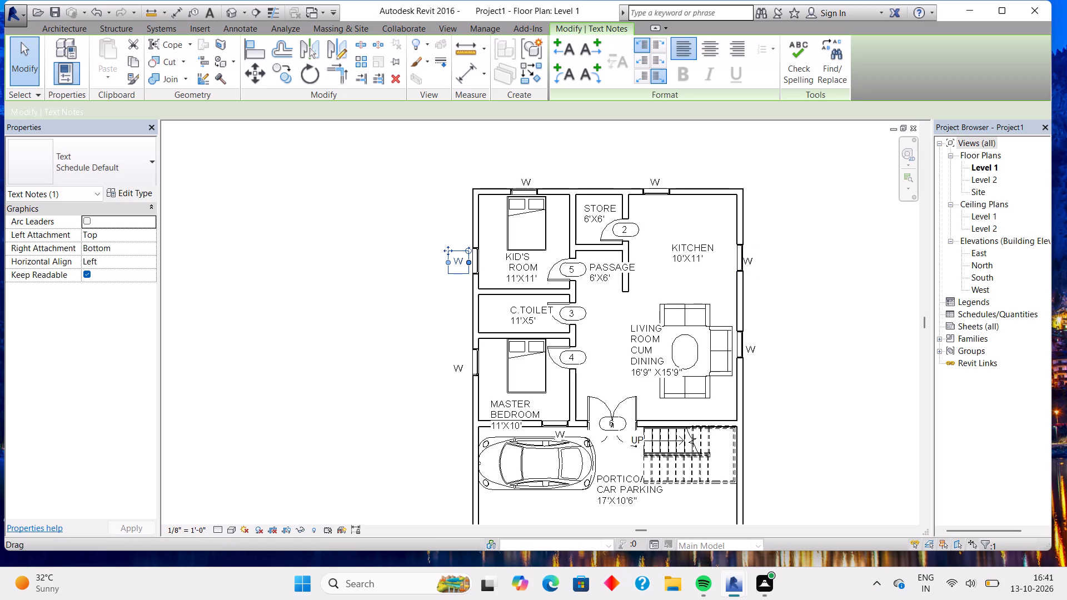
pyautogui.press('Right')
pyautogui.press('Right')
pyautogui.press('Right')
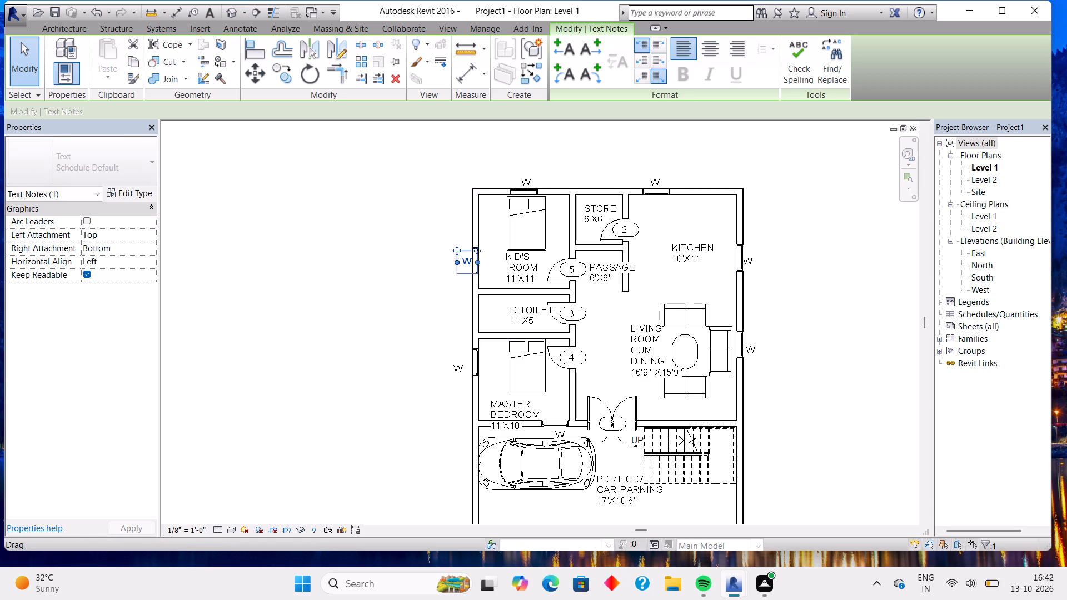
pyautogui.click(459, 374)
pyautogui.press('Right')
pyautogui.press('Right')
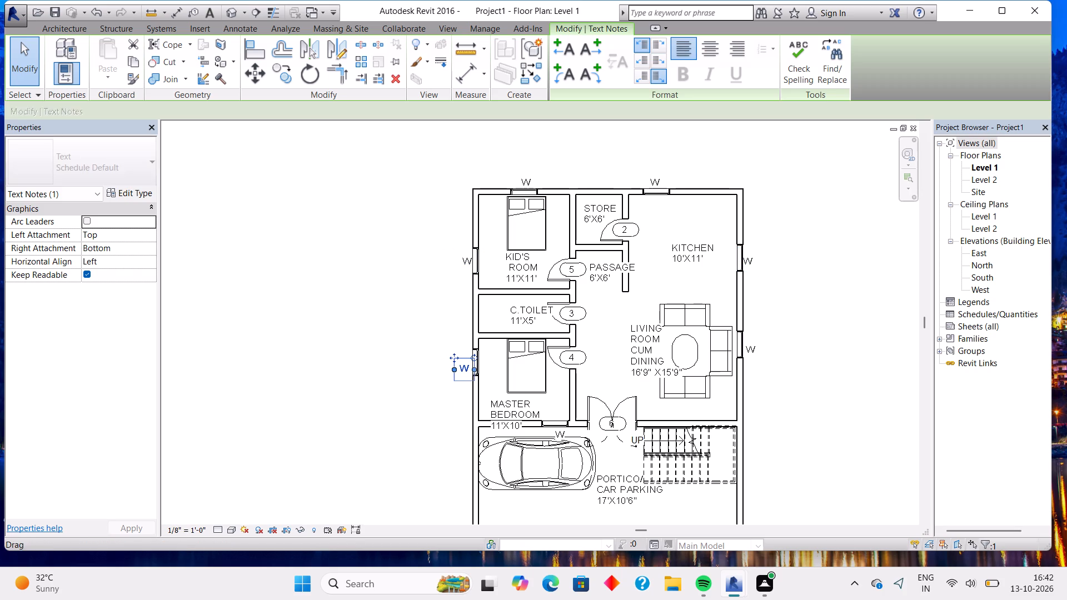
pyautogui.press('Right')
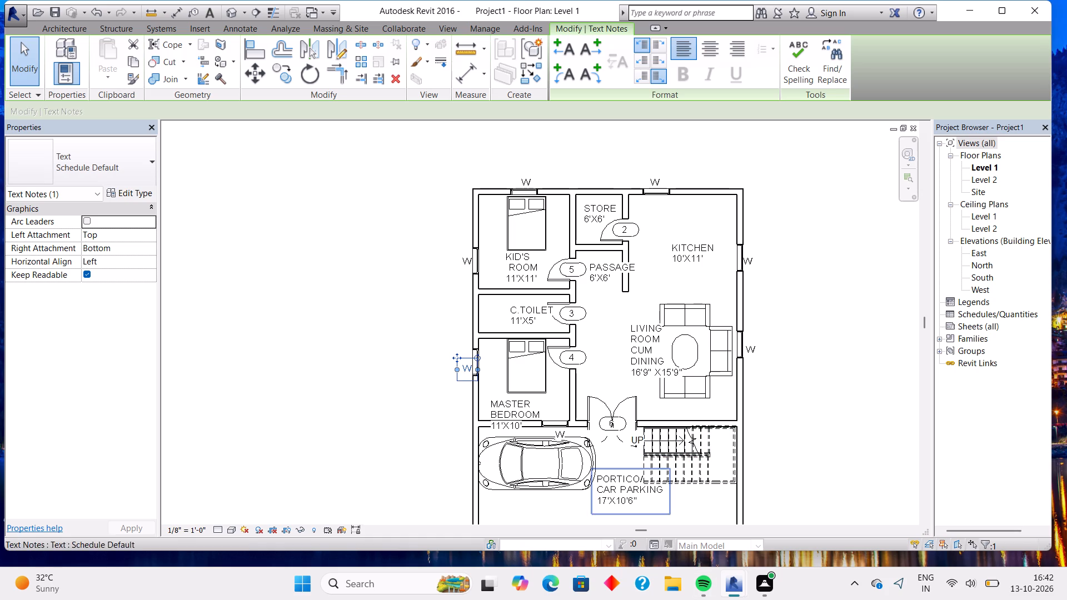
# Nudge the W label of the master bedroom's south window north, closer to the window.
pyautogui.scroll(14, 560, 433)
pyautogui.click(566, 433)
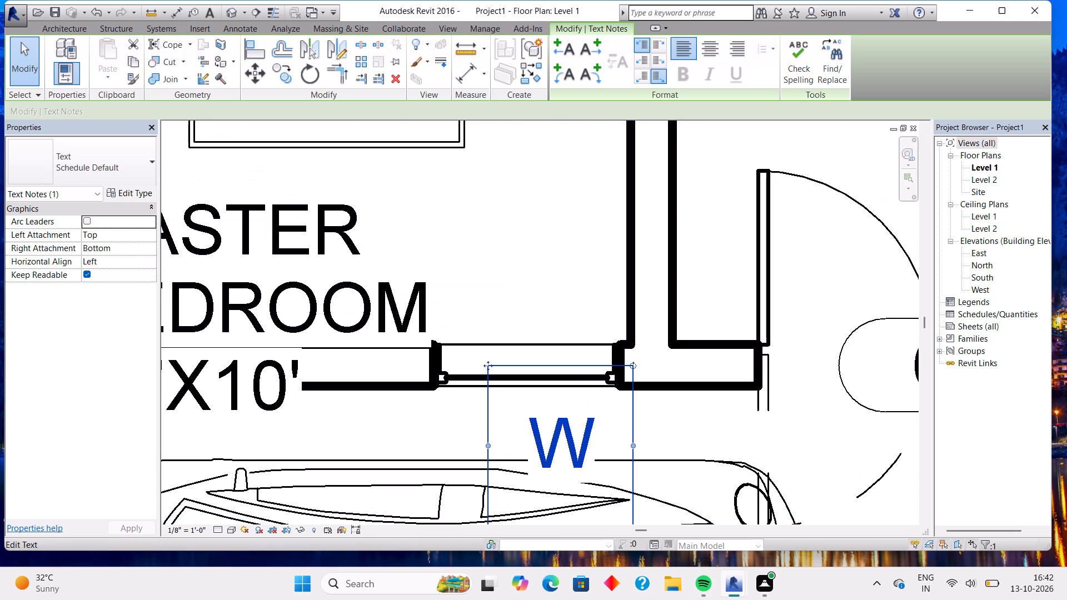
pyautogui.press('Up')
pyautogui.press('Up')
pyautogui.press('Up')
pyautogui.press('Up')
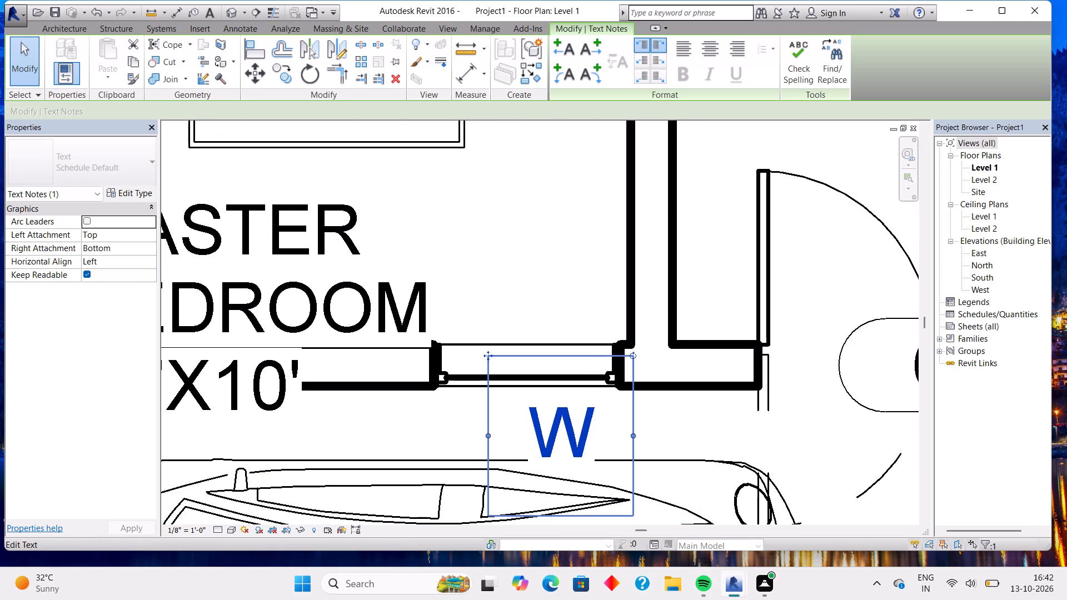
# Nudge the W label of the master bedroom's south window further north, just below the window.
pyautogui.press('Up')
pyautogui.press('Up')
pyautogui.press('Up')
pyautogui.press('Up')
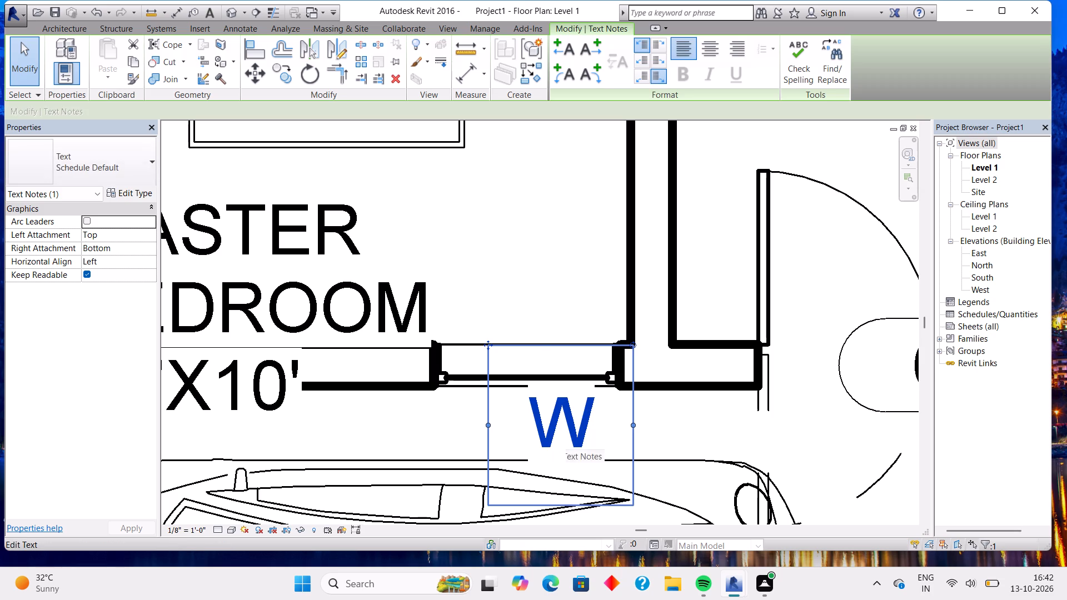
pyautogui.press('Down')
pyautogui.press('Escape')
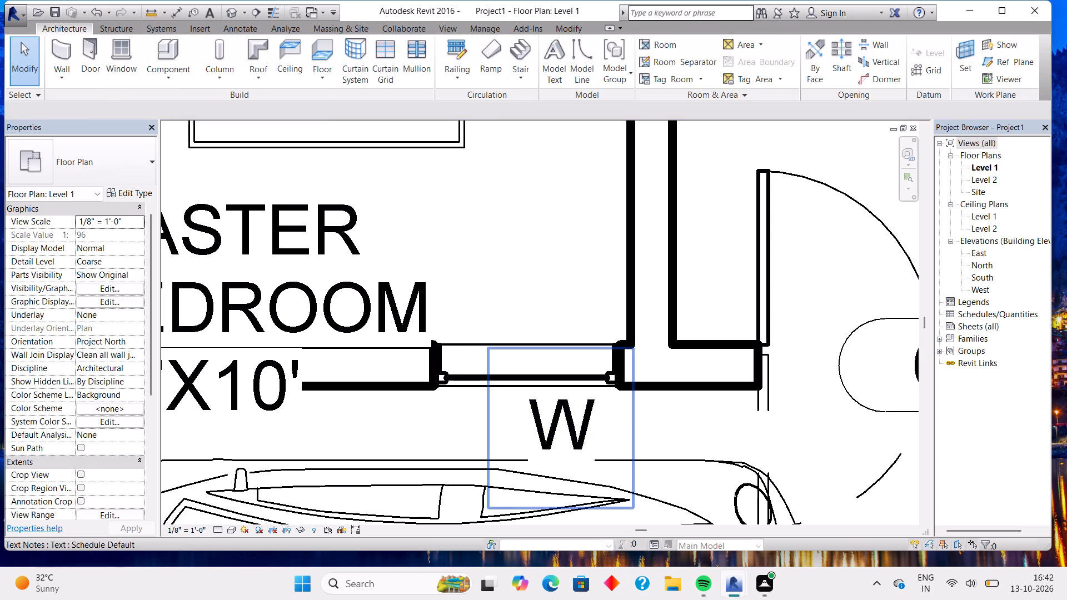
# Nudge the living room cum dining label west, clear of the sofas and table, and slightly south.
pyautogui.scroll(-8, 572, 431)
pyautogui.scroll(-1, 719, 482)
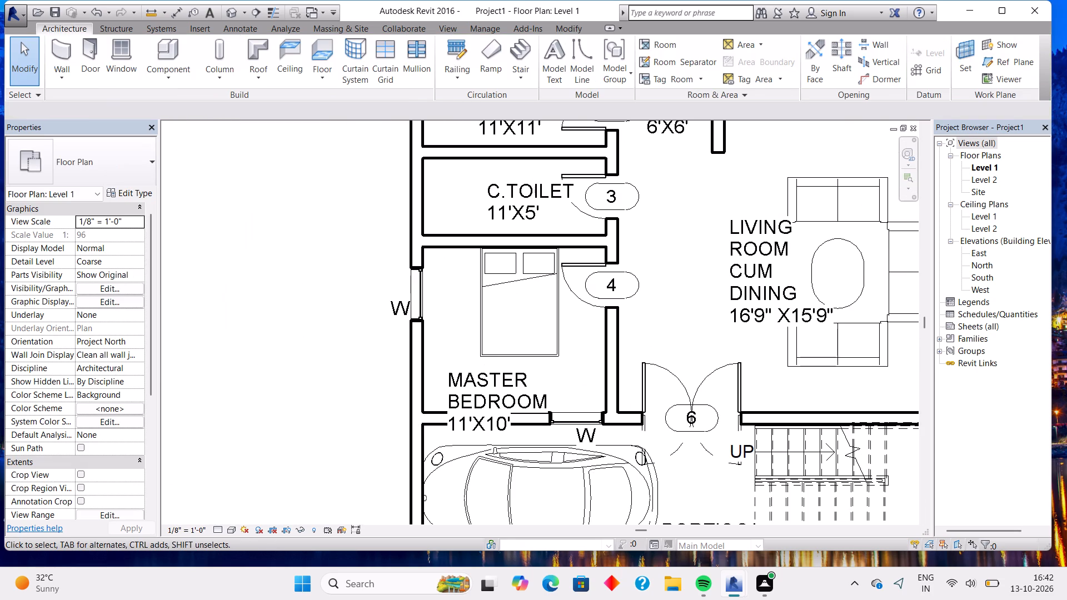
pyautogui.scroll(-6, 711, 471)
pyautogui.moveTo(875, 435); pyautogui.dragTo(832, 406, button='middle')
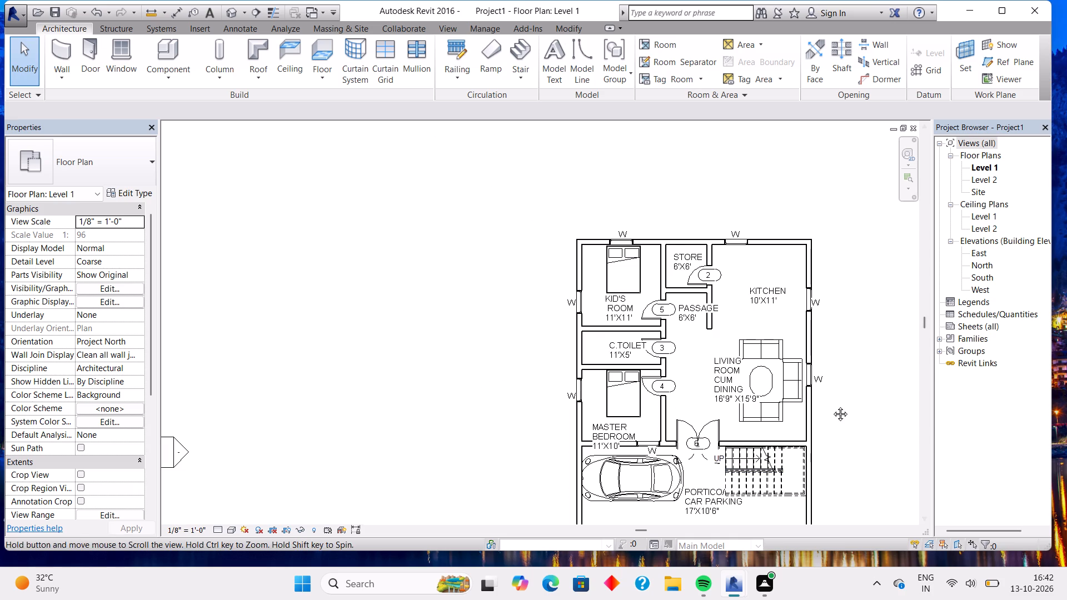
pyautogui.moveTo(832, 406); pyautogui.dragTo(805, 359, button='middle')
pyautogui.scroll(3, 815, 407)
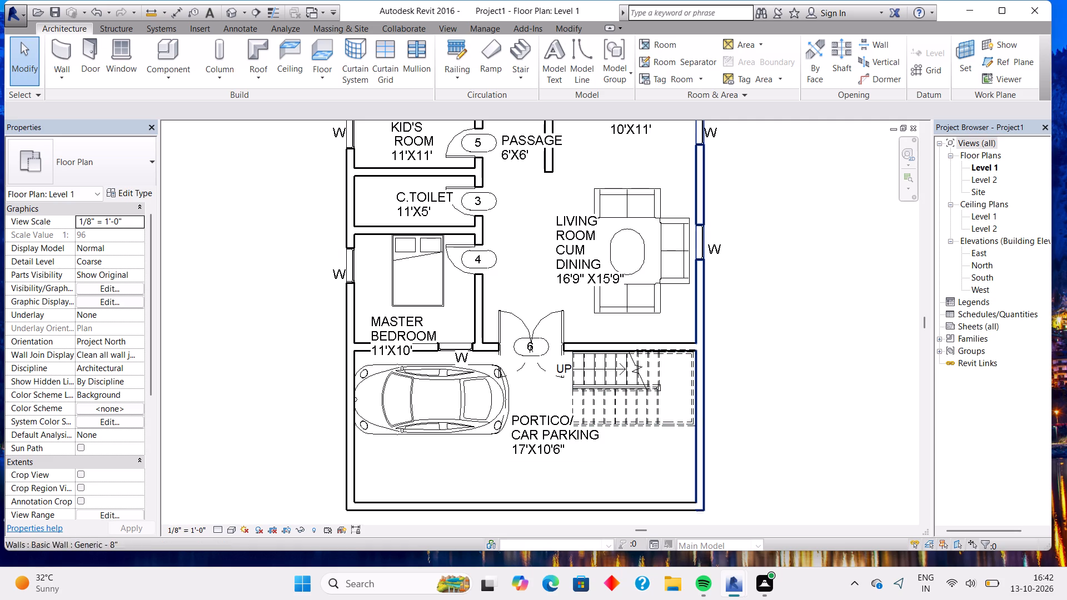
pyautogui.click(555, 269)
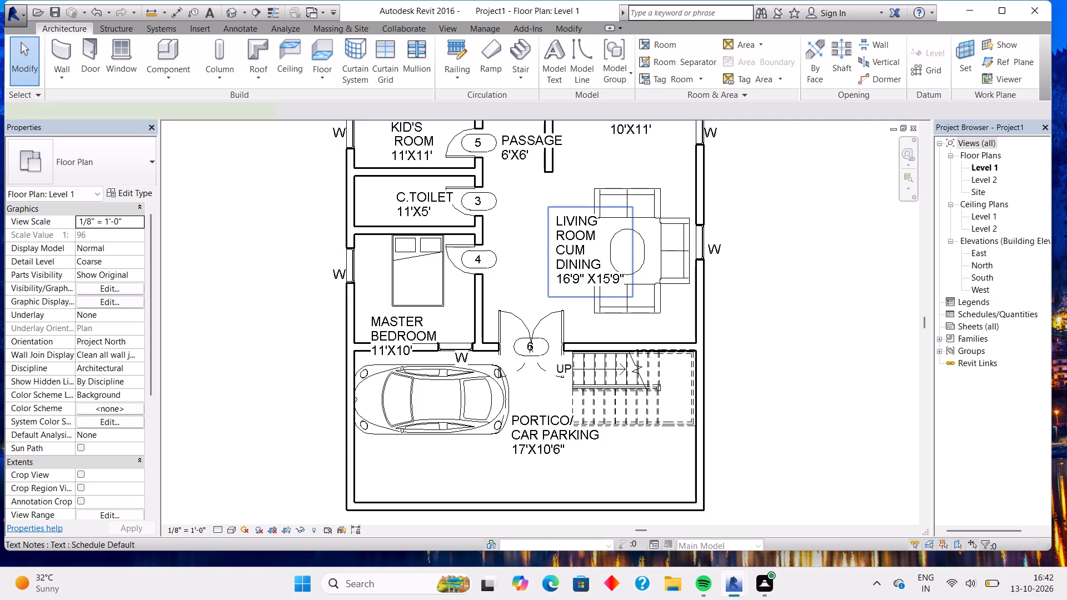
pyautogui.press('Left')
pyautogui.press('Left')
pyautogui.press('Left')
pyautogui.press('Left')
pyautogui.press('Left')
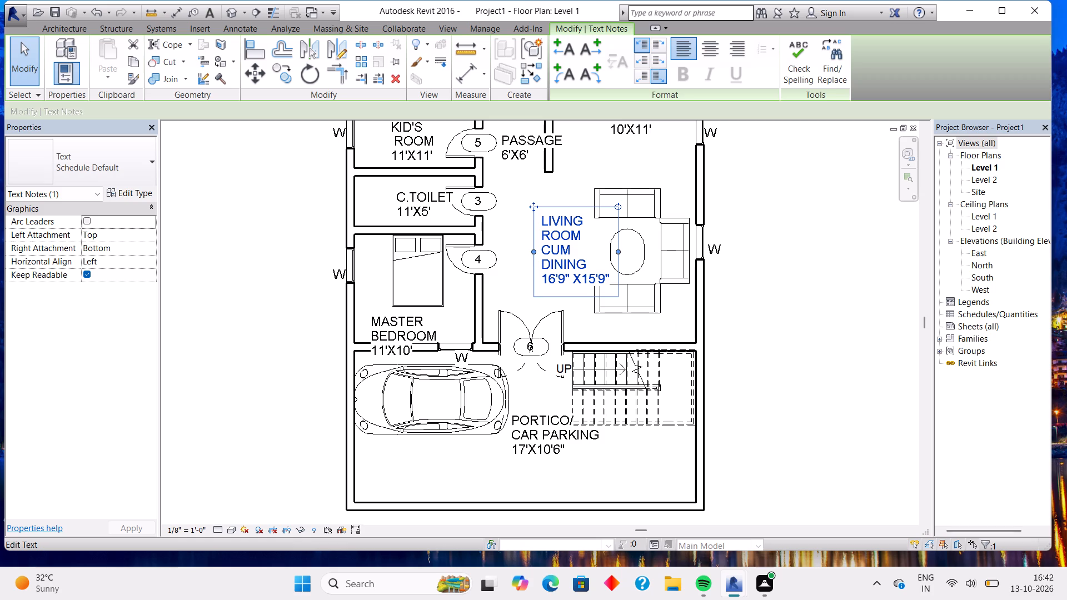
pyautogui.press('Left')
pyautogui.press('Left')
pyautogui.press('Left')
pyautogui.press('Left')
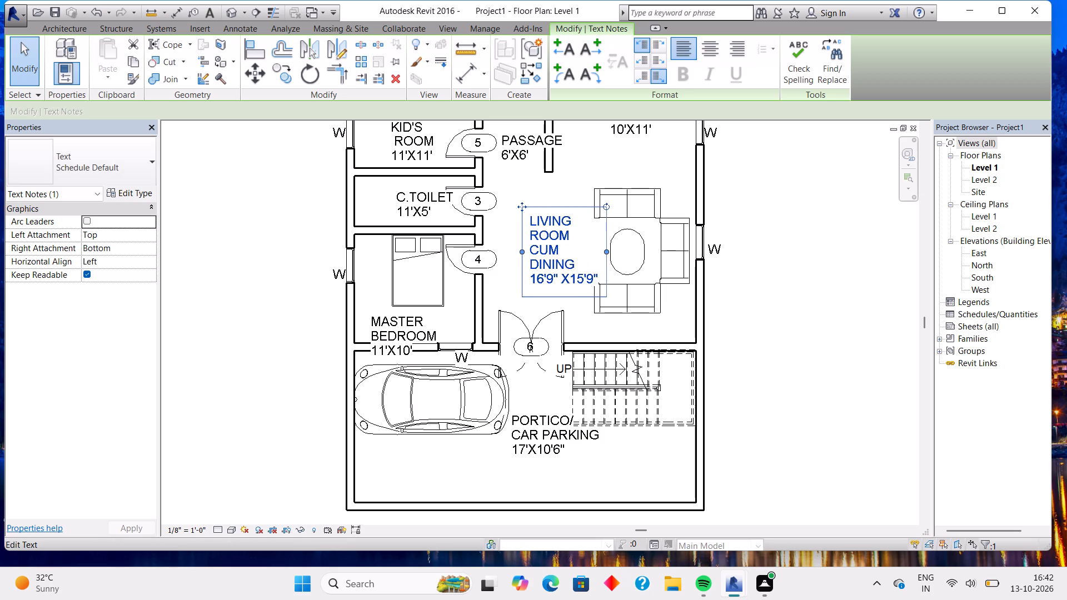
pyautogui.press('Left')
pyautogui.press('Left')
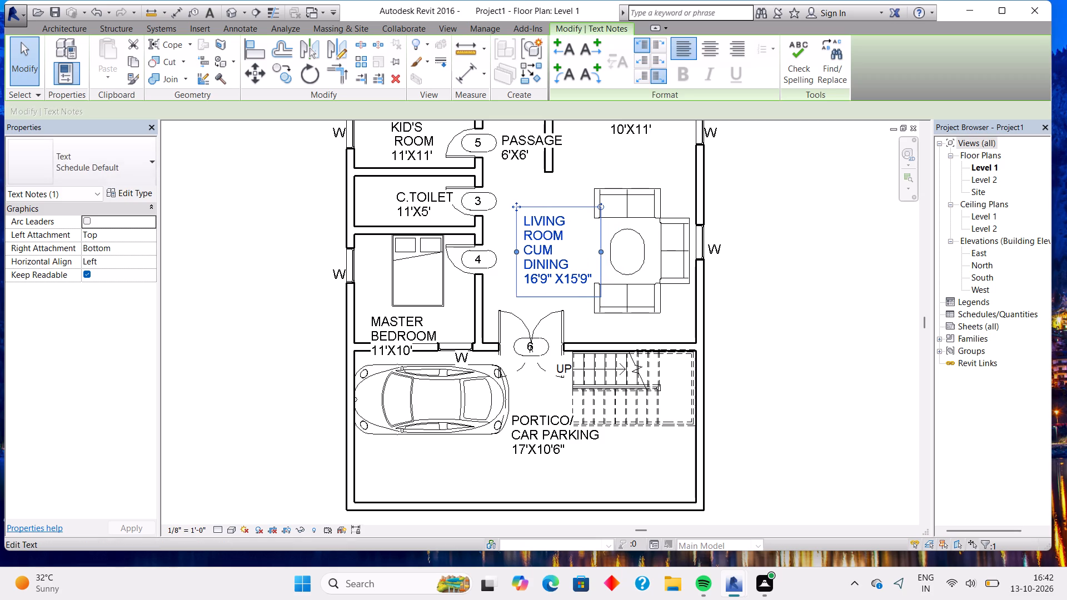
pyautogui.press('Down')
pyautogui.press('Down')
pyautogui.press('Down')
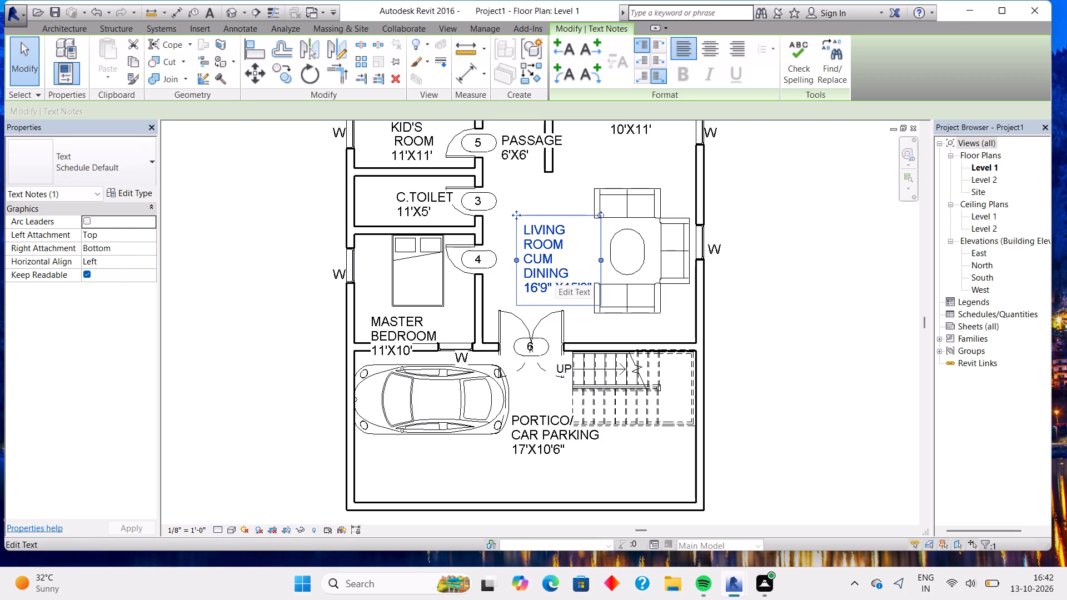
pyautogui.press('Escape')
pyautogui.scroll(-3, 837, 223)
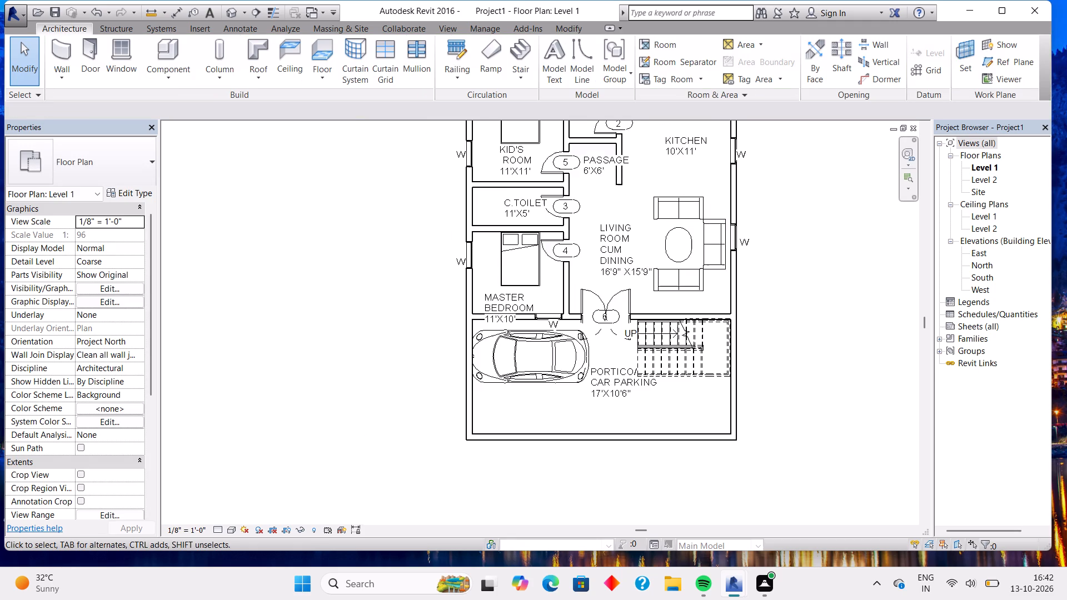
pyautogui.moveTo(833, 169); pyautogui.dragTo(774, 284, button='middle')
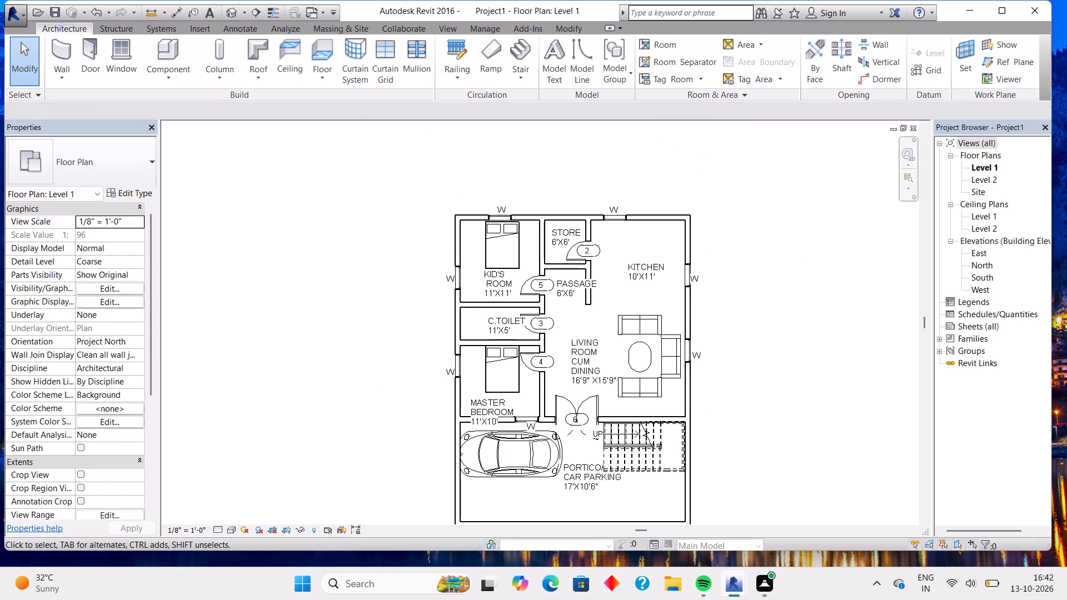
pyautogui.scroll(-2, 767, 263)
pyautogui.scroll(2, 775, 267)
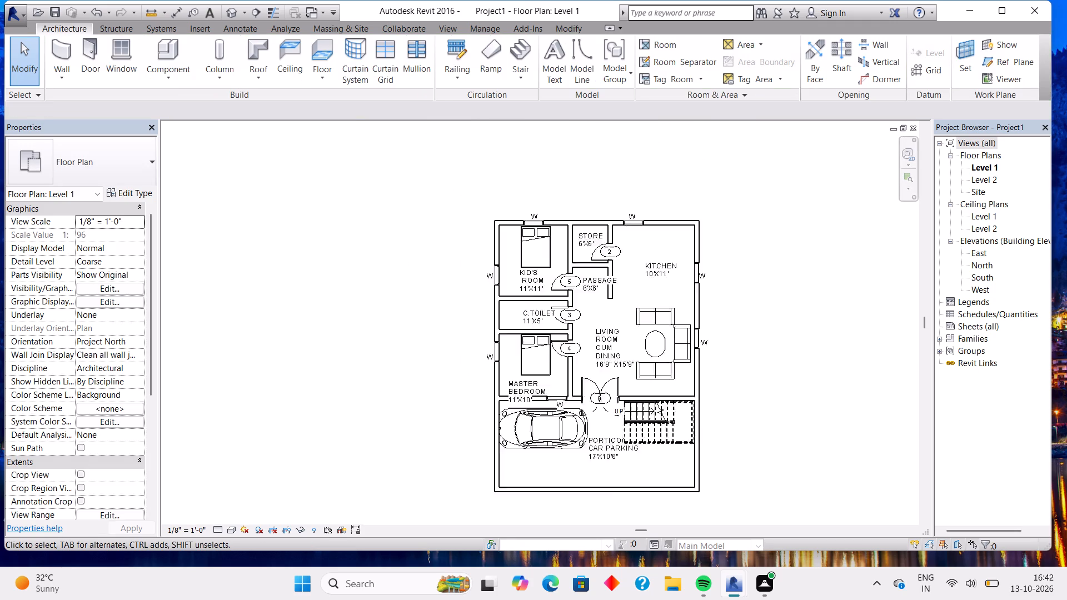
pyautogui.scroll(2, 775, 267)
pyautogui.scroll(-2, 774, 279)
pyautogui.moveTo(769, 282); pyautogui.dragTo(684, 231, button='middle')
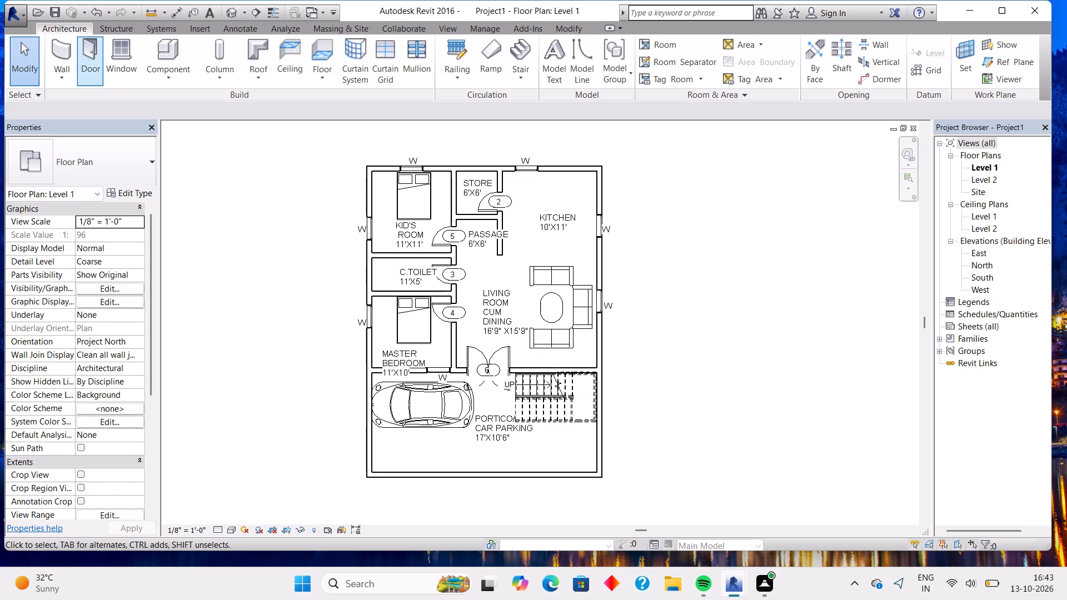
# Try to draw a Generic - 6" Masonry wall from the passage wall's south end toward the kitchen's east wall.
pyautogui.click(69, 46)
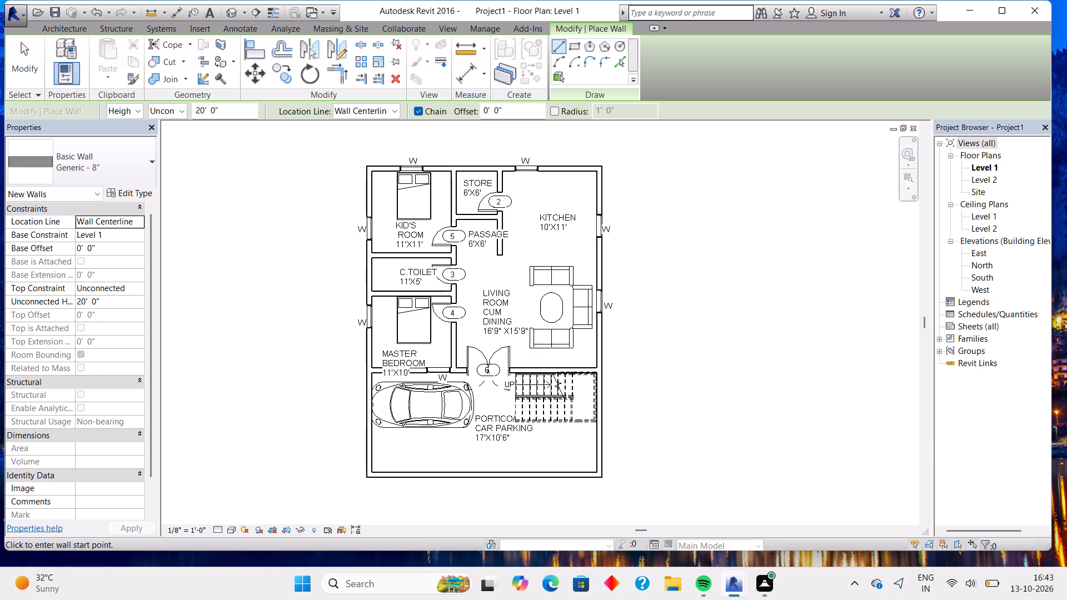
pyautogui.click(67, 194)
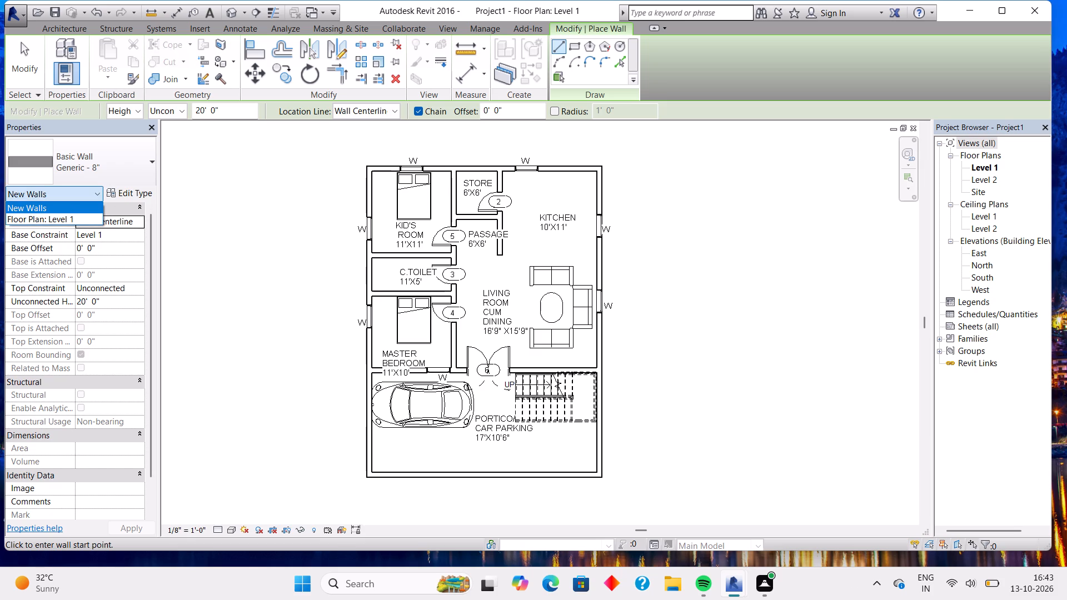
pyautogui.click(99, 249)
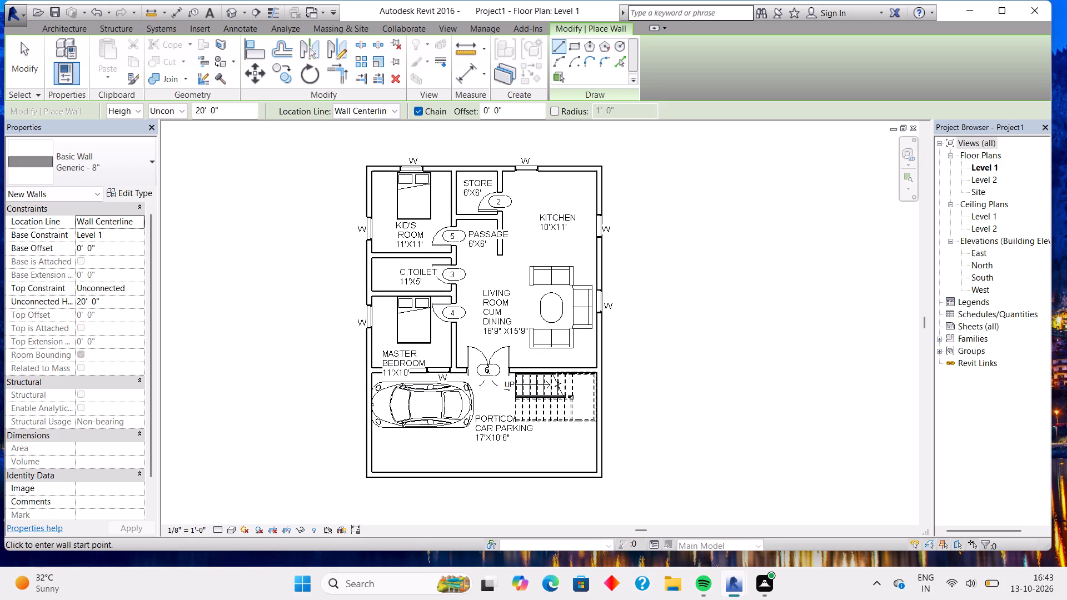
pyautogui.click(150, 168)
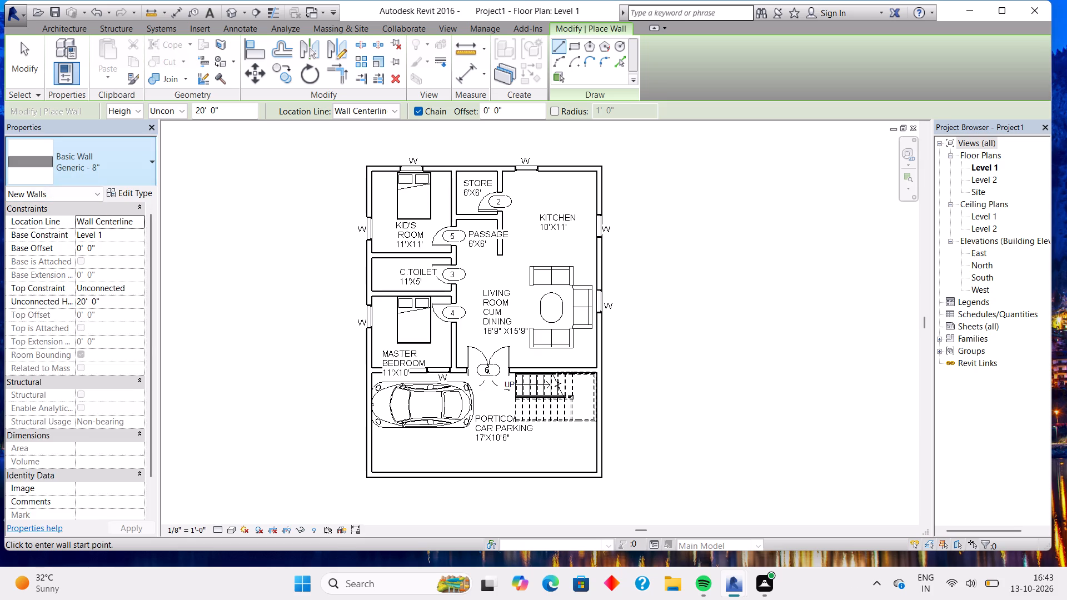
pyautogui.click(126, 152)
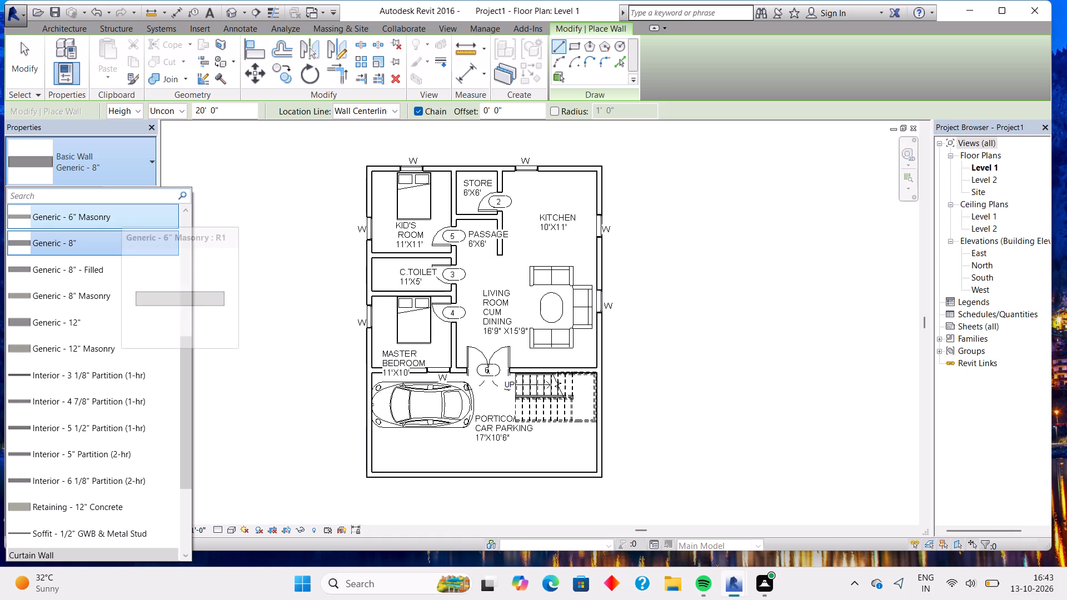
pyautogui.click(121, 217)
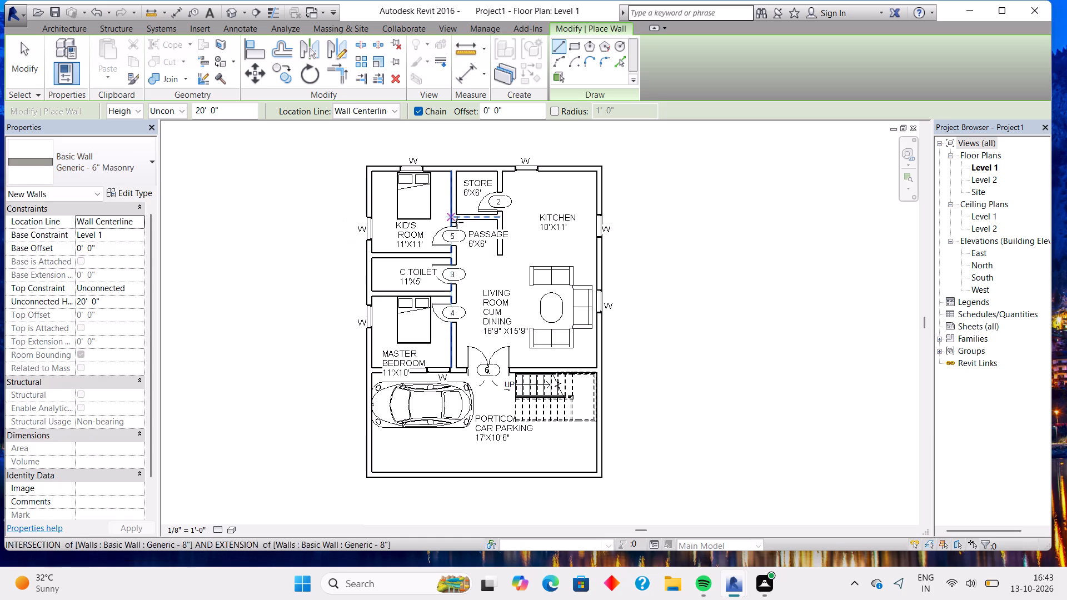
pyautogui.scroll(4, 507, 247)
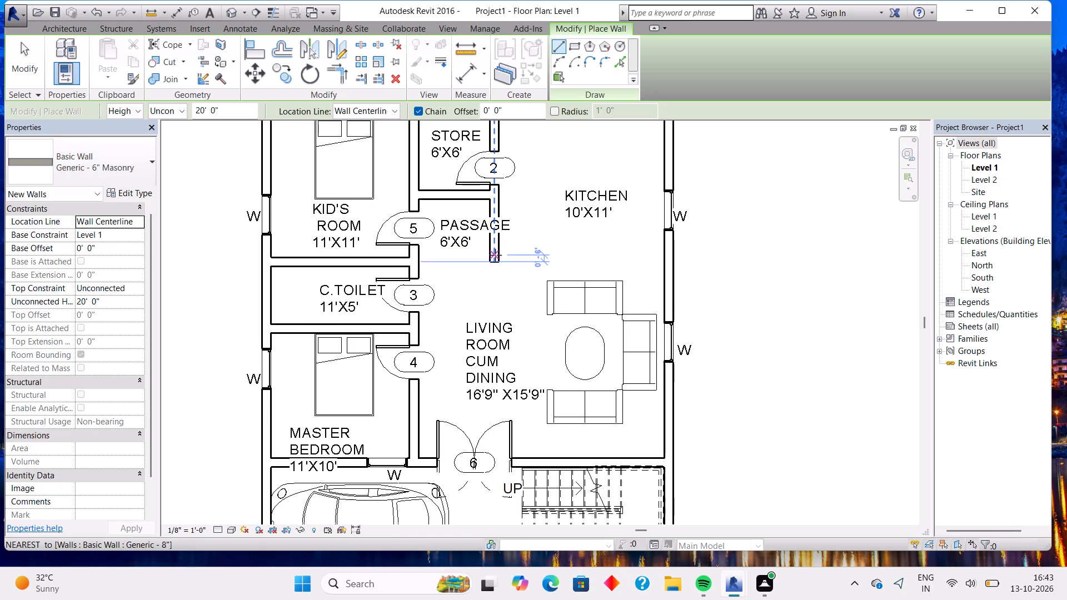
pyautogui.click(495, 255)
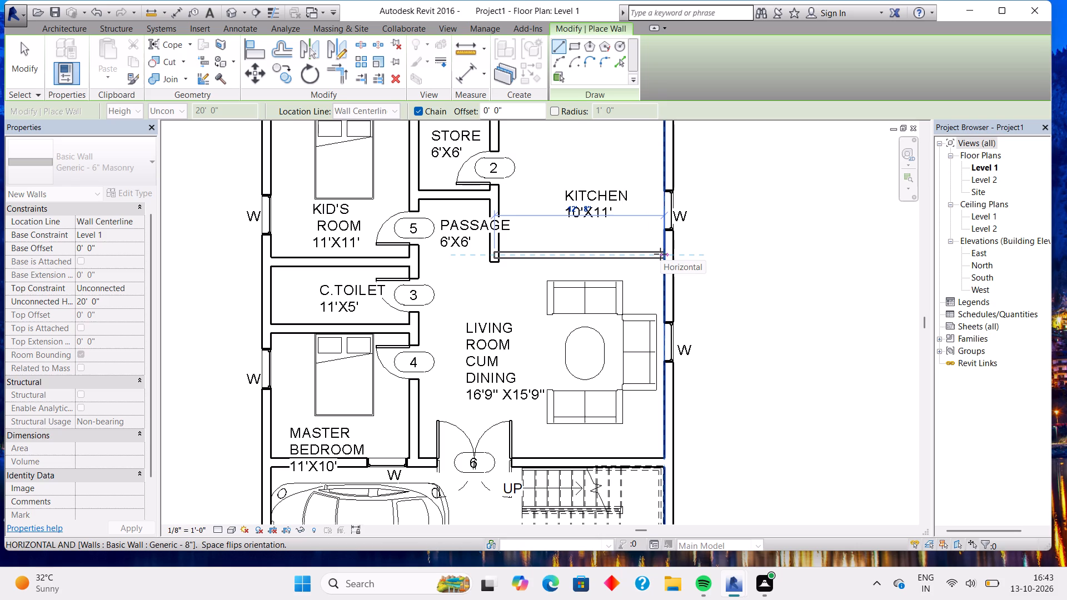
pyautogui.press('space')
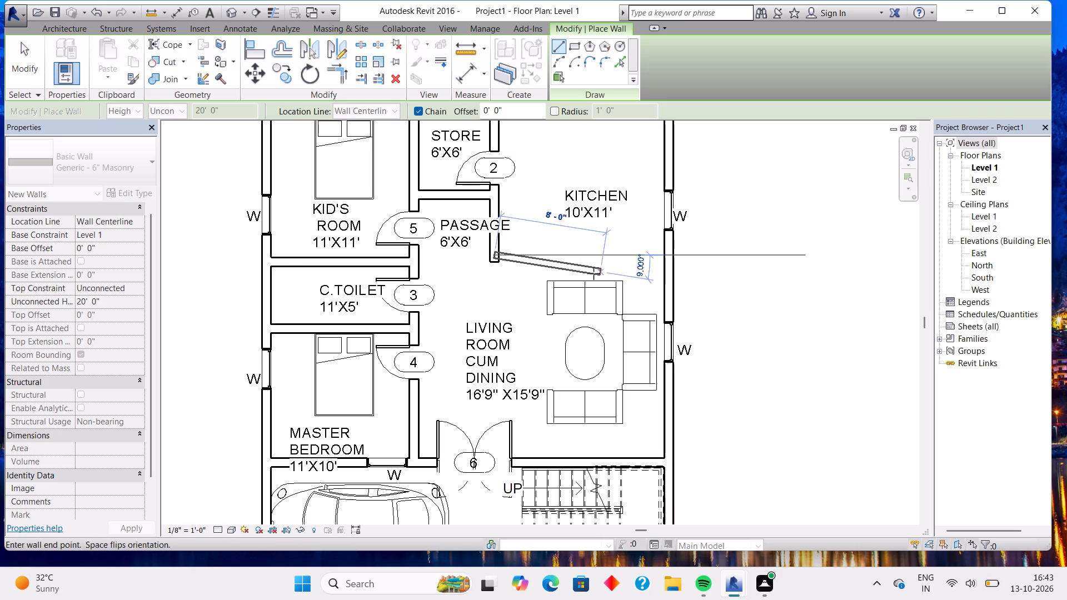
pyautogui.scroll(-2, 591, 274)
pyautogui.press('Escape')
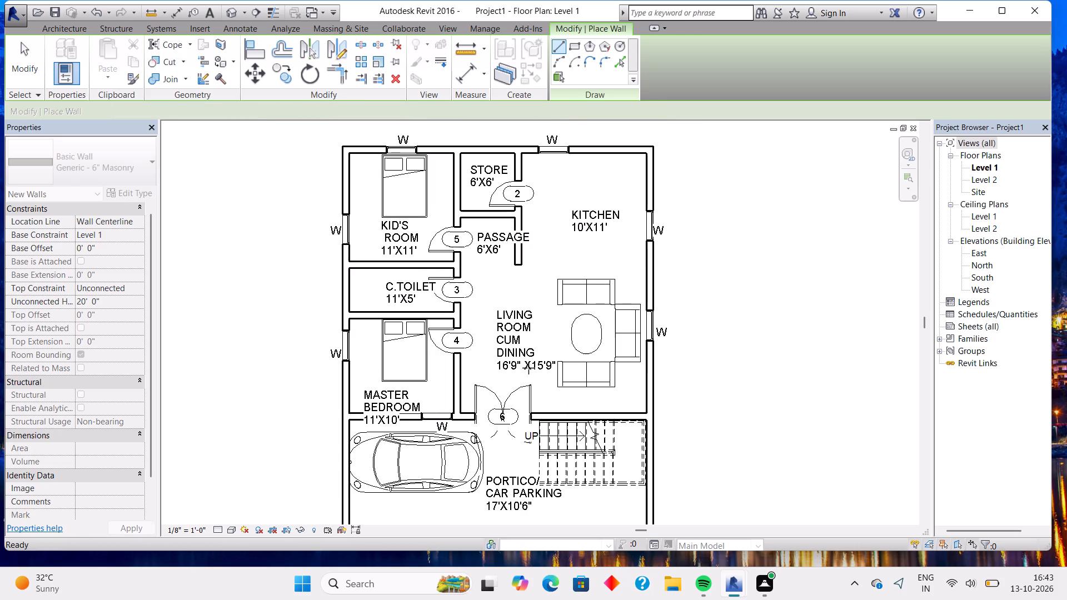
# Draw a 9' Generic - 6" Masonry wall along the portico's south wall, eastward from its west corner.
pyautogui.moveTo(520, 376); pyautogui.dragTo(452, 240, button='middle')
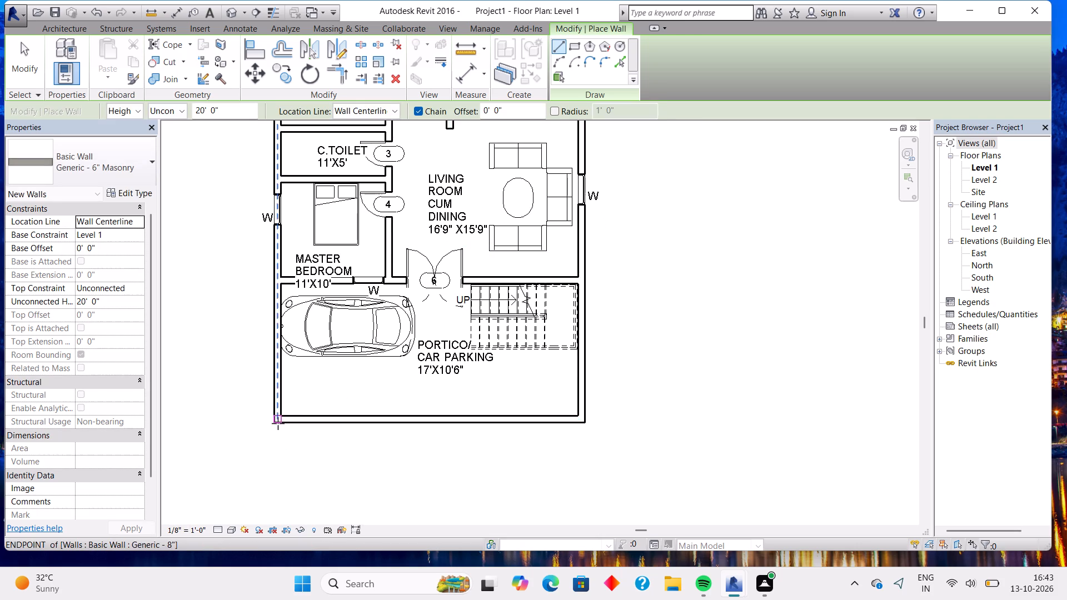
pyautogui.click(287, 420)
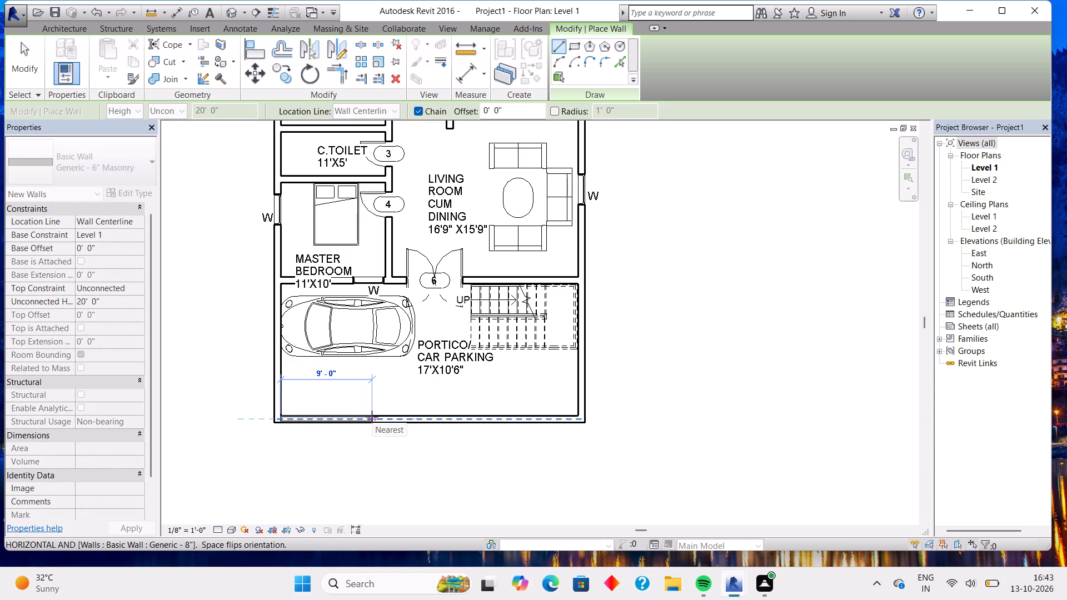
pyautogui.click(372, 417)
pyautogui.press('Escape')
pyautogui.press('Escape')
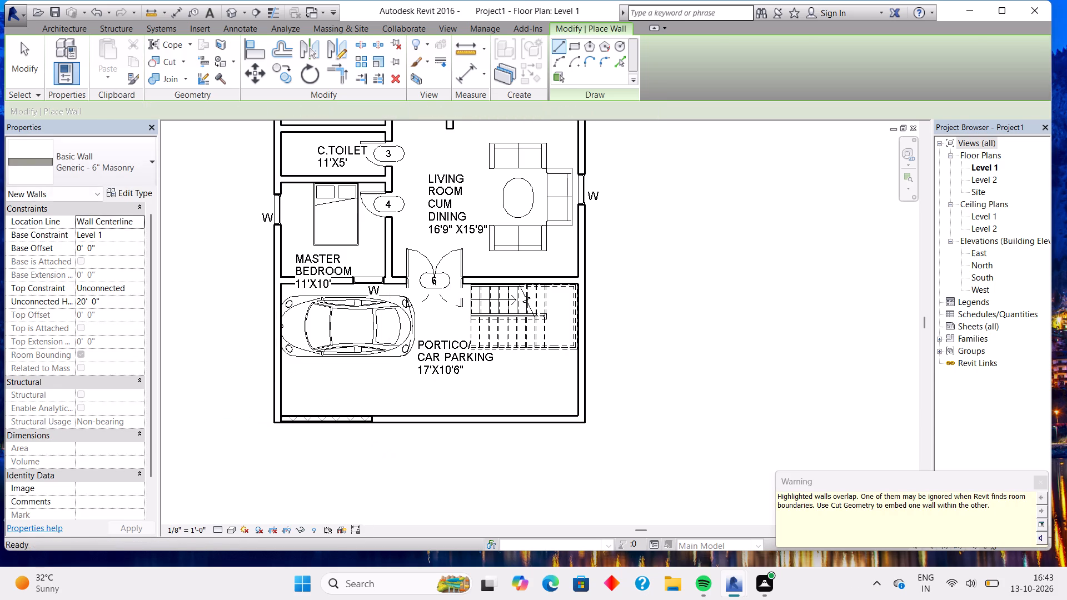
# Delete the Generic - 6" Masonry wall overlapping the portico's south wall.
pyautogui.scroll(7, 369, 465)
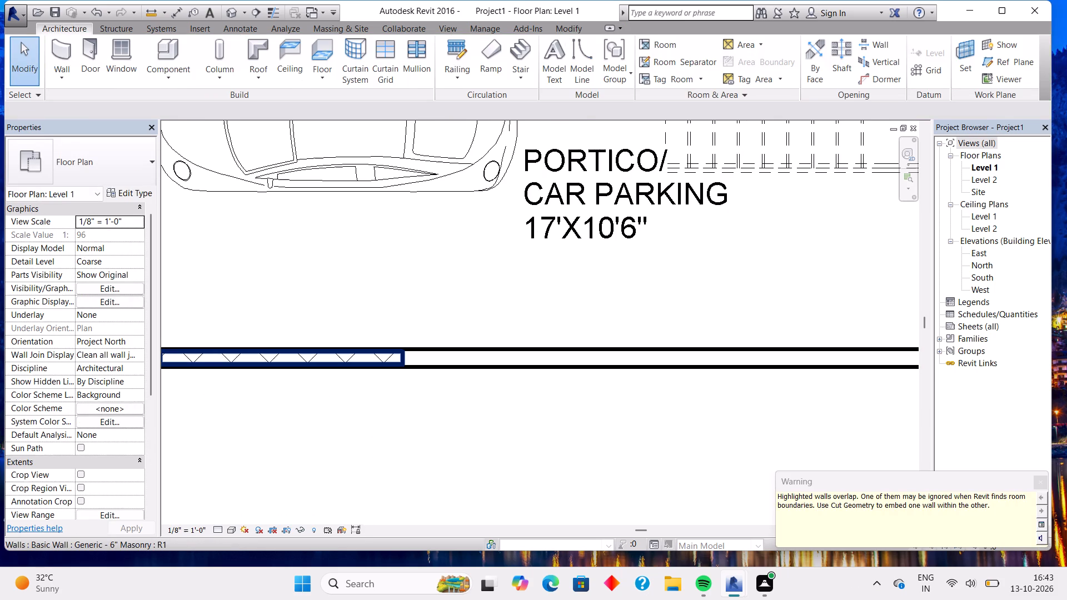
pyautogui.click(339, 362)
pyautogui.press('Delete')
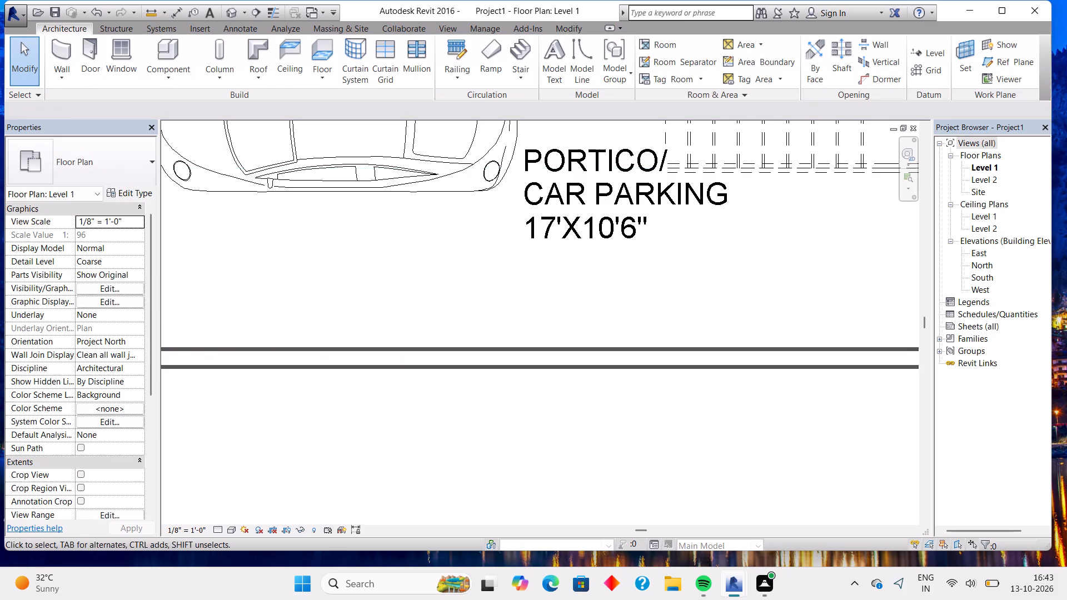
# Start loading a component family and browse to the US Metric folder of the RVT 2016 libraries on drive C.
pyautogui.scroll(-7, 352, 434)
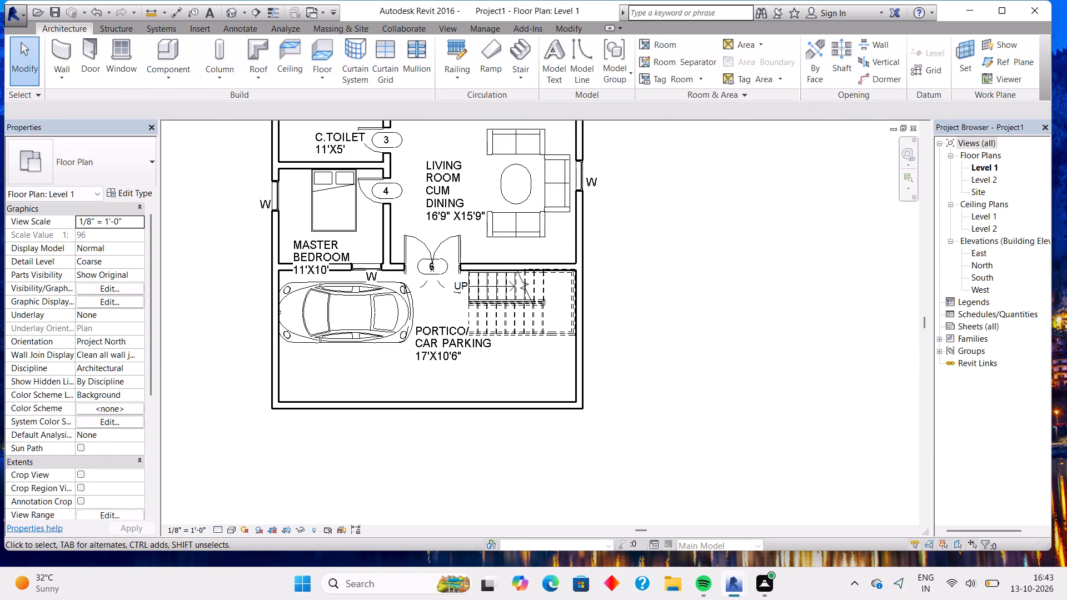
pyautogui.scroll(-2, 381, 432)
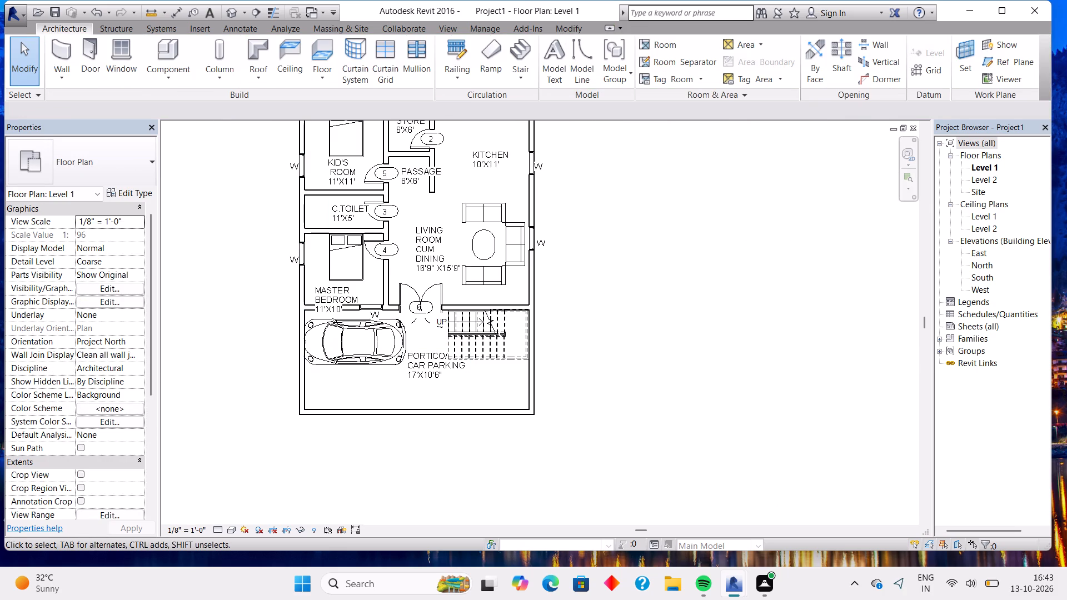
pyautogui.click(161, 63)
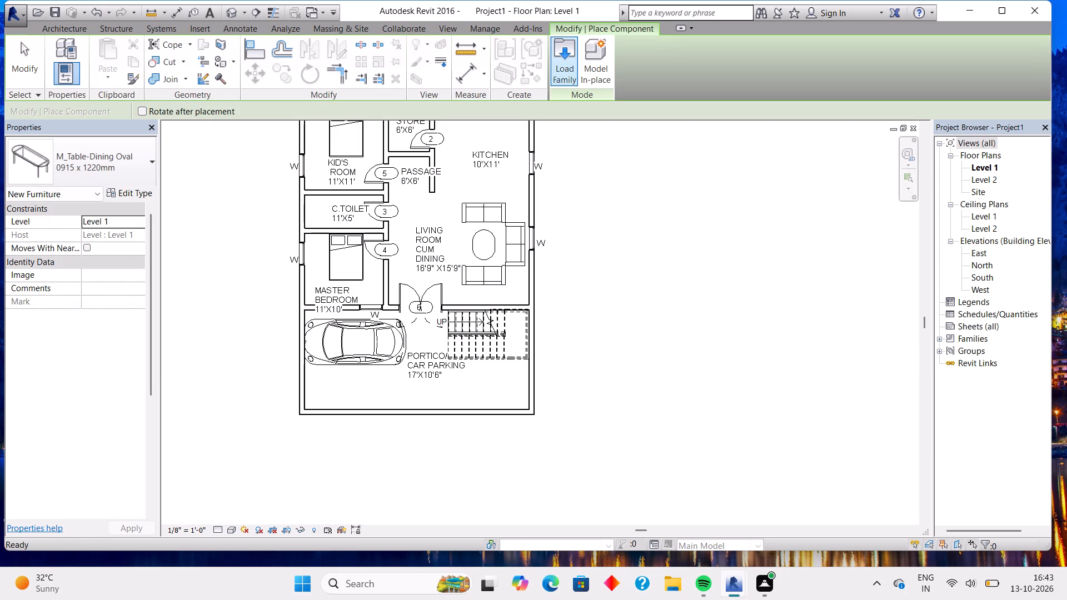
pyautogui.click(564, 59)
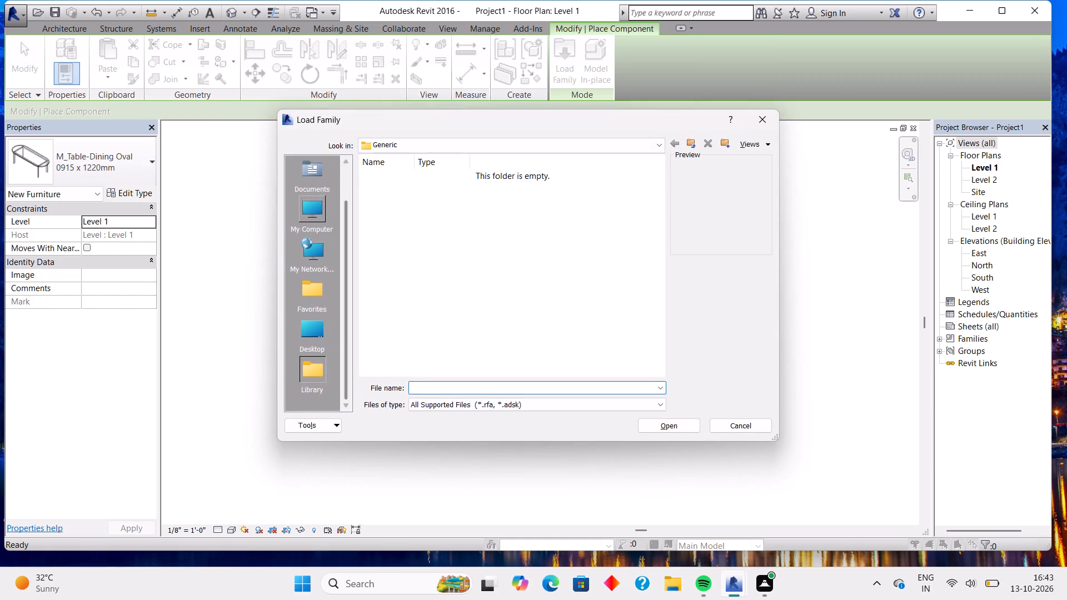
pyautogui.doubleClick(319, 216)
pyautogui.doubleClick(388, 203)
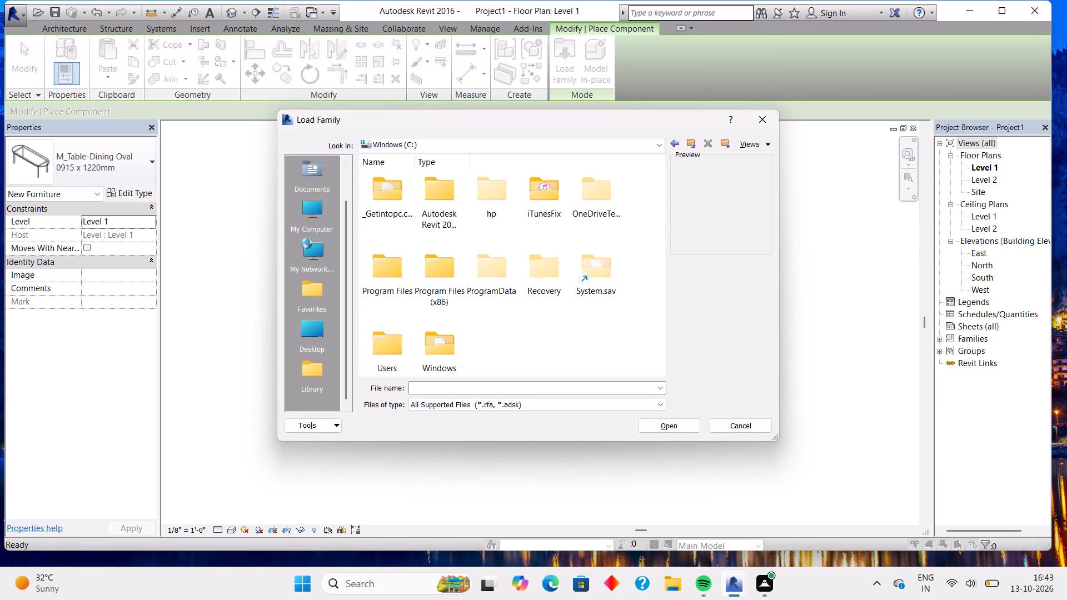
pyautogui.doubleClick(434, 201)
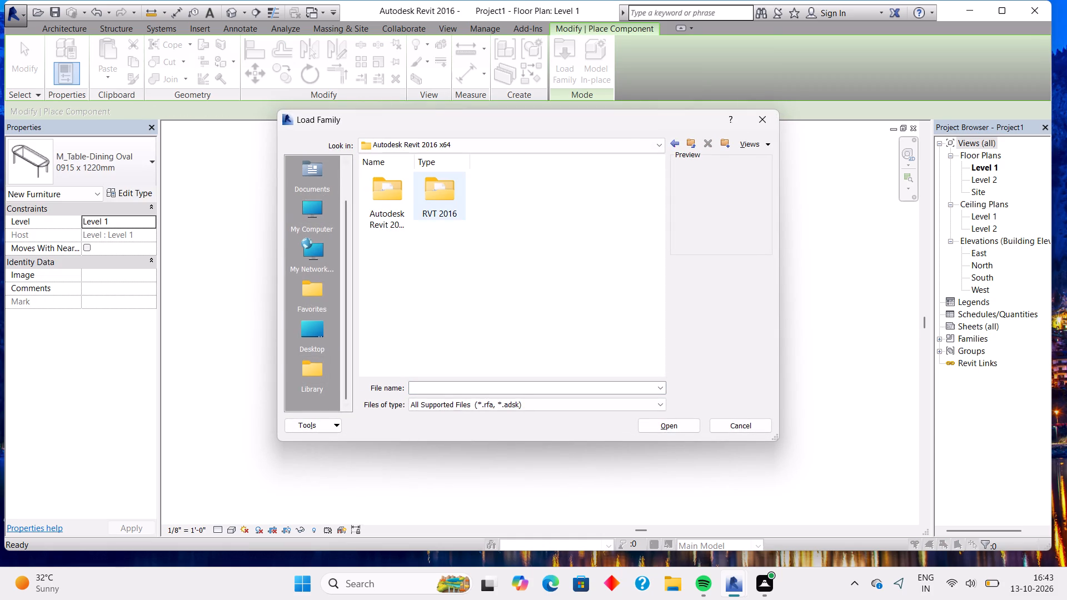
pyautogui.doubleClick(448, 188)
pyautogui.doubleClick(557, 202)
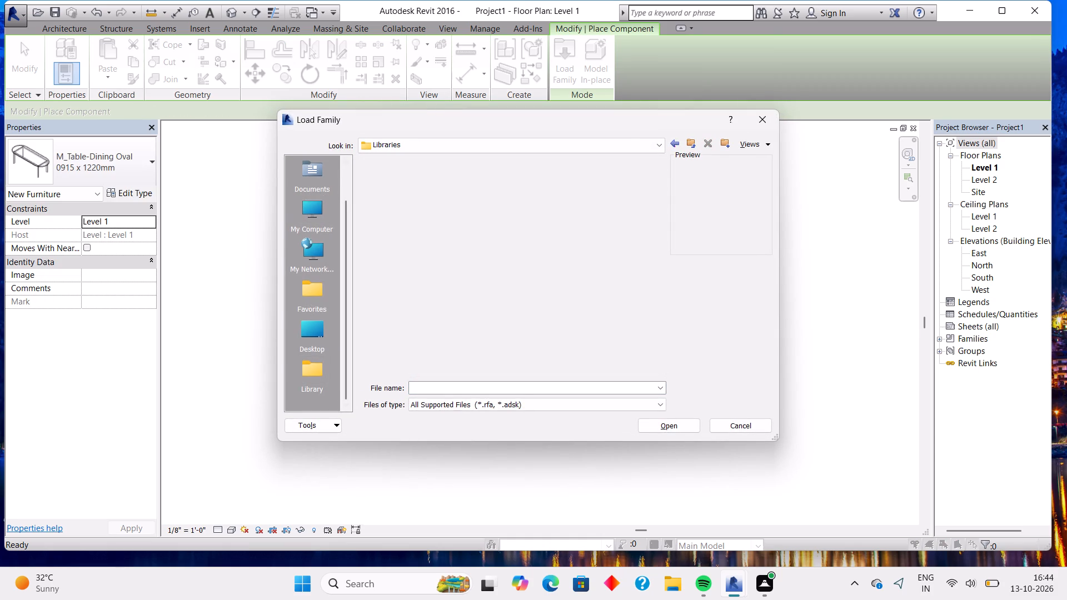
pyautogui.doubleClick(436, 201)
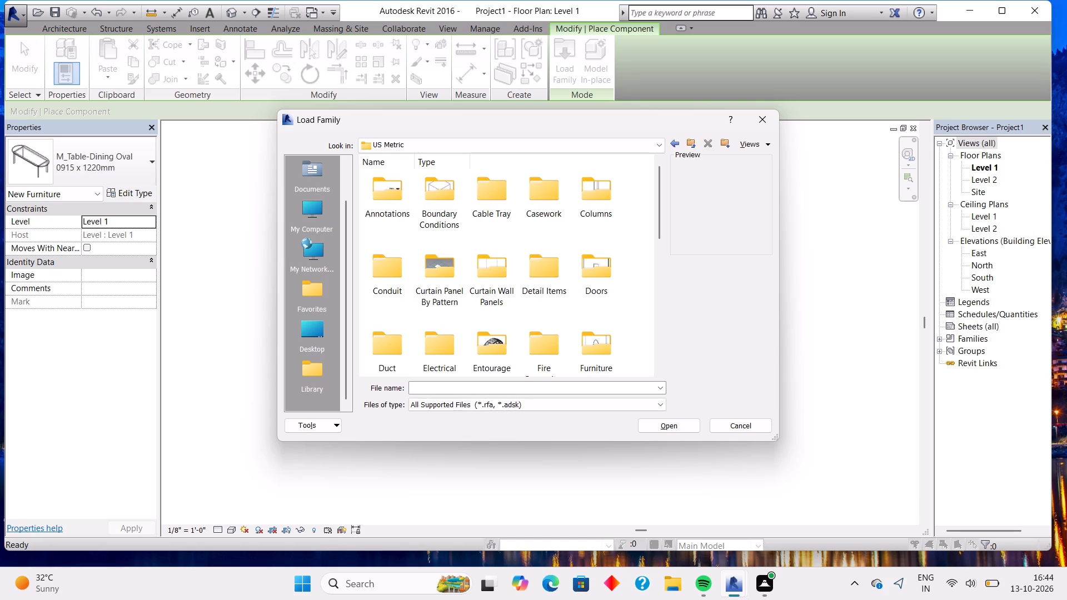
# Look through the US Metric library's Lighting Architectural folder and Pipe Accessories folder for a suitable component family.
pyautogui.scroll(-1, 517, 246)
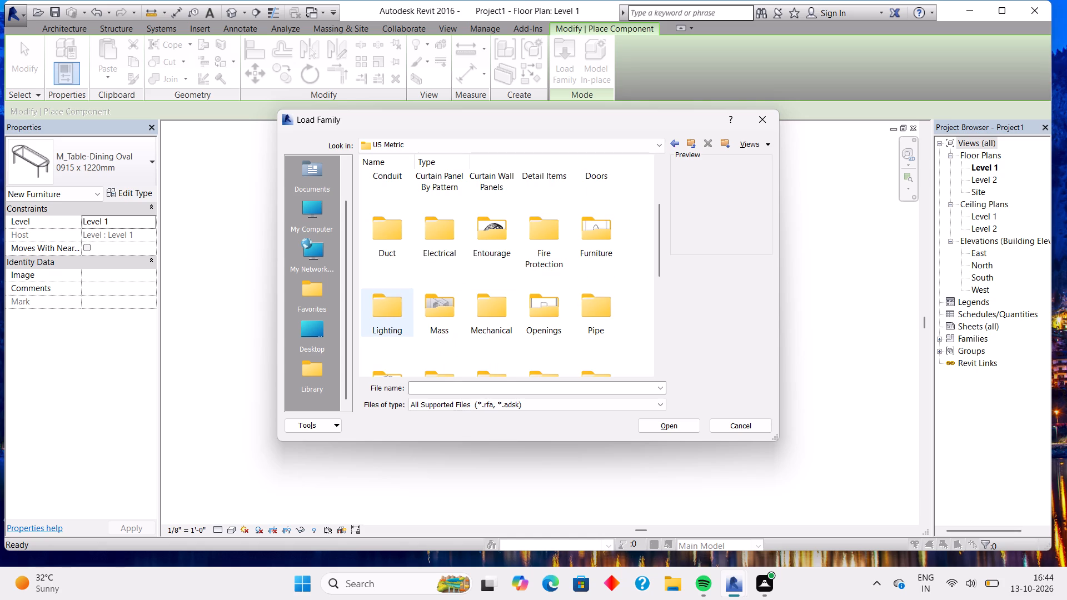
pyautogui.doubleClick(388, 310)
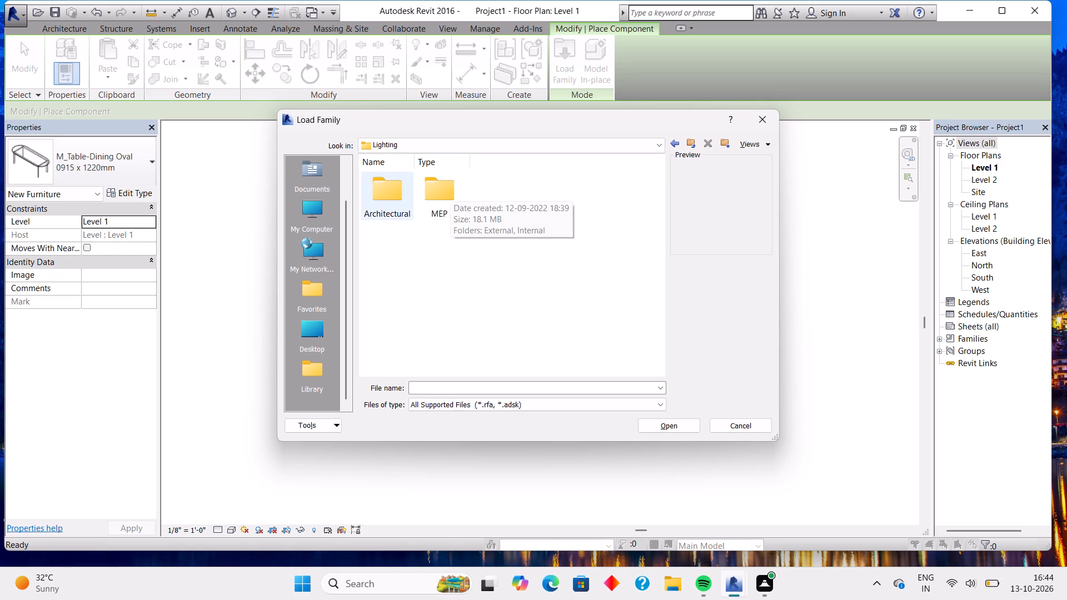
pyautogui.doubleClick(395, 201)
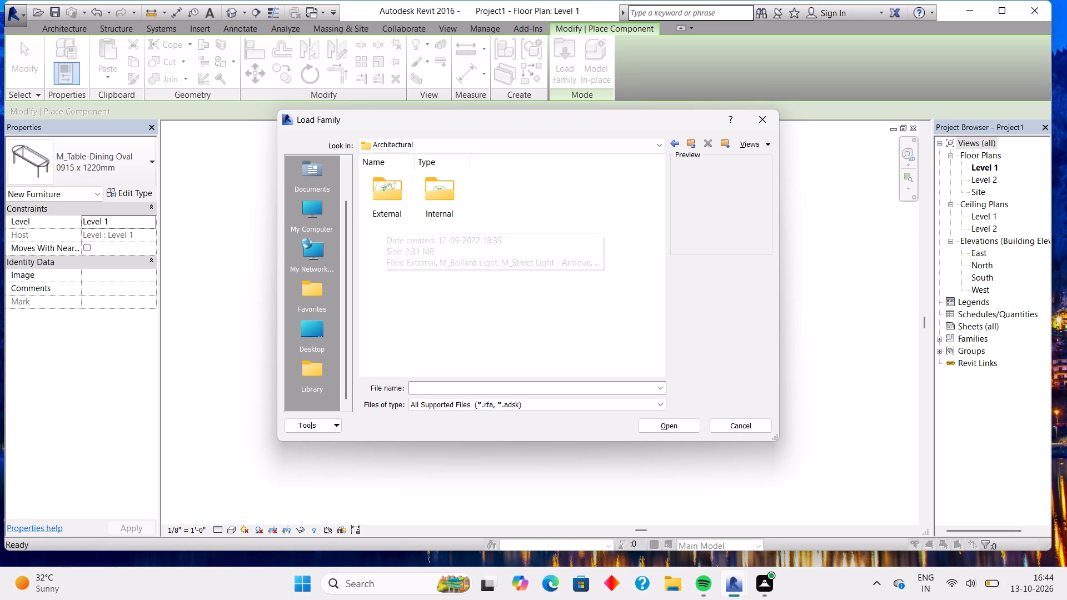
pyautogui.click(673, 141)
pyautogui.click(672, 142)
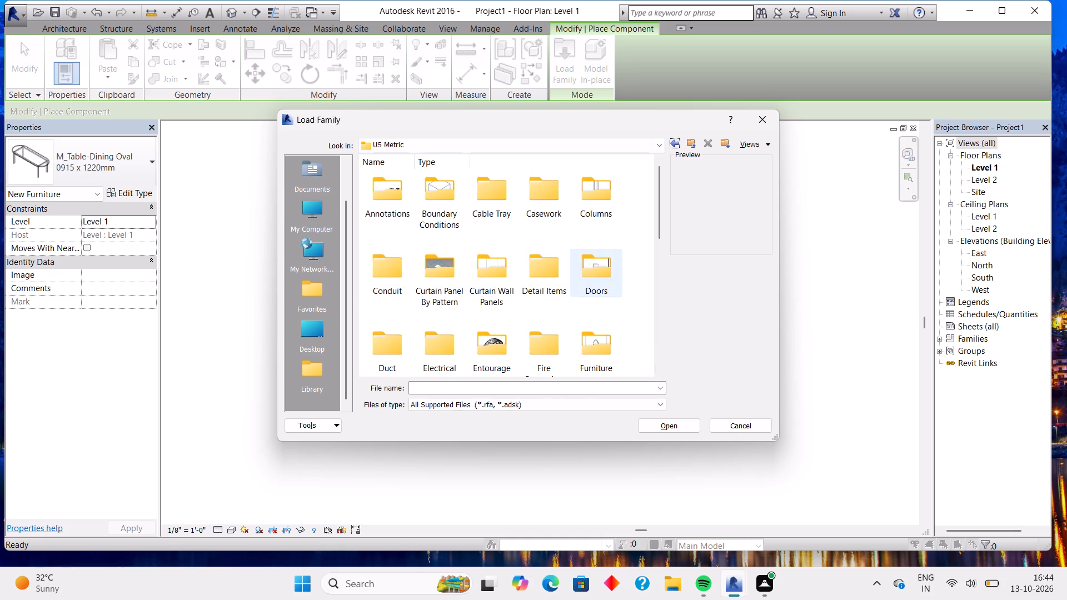
pyautogui.scroll(-1, 554, 282)
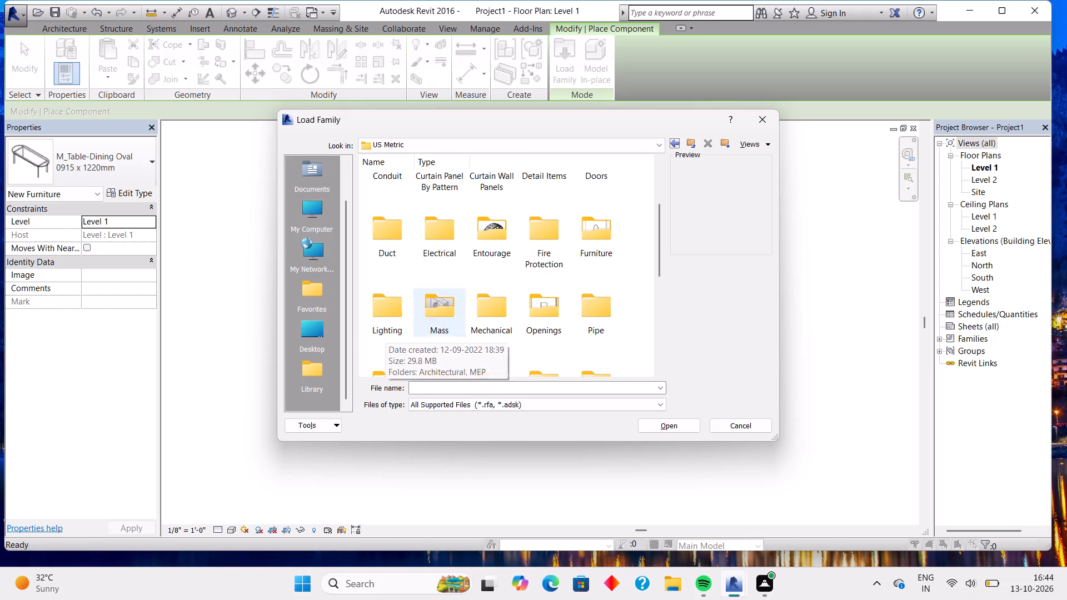
pyautogui.doubleClick(587, 307)
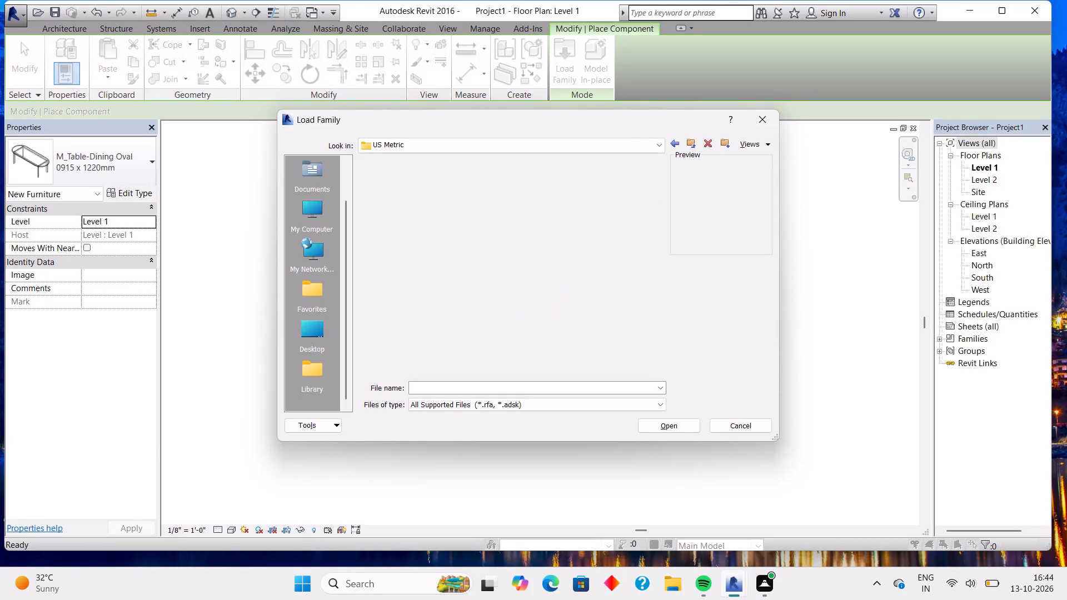
pyautogui.doubleClick(380, 201)
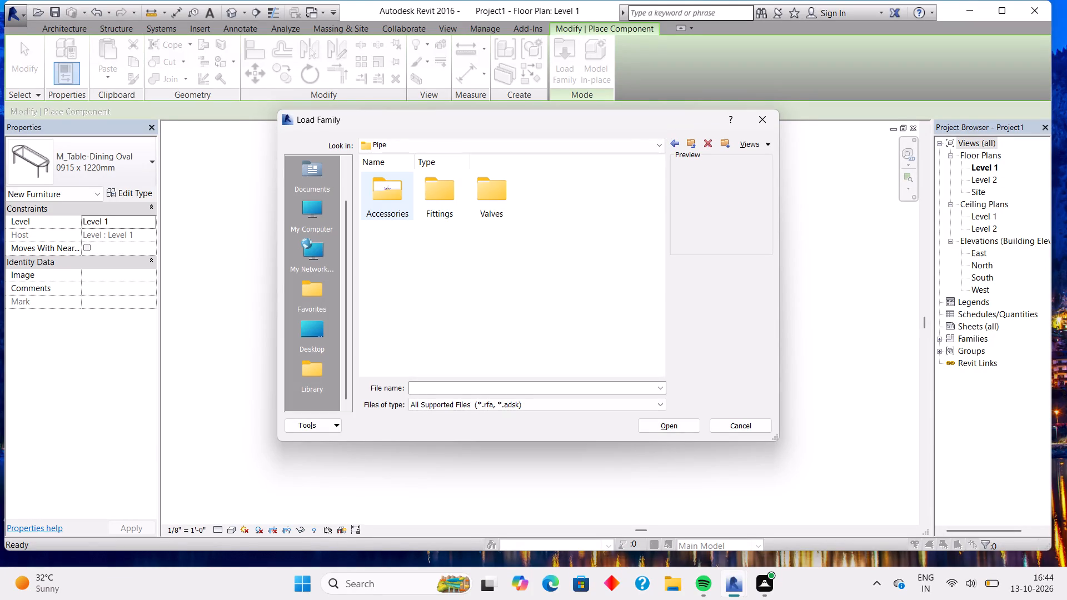
pyautogui.scroll(-4, 494, 276)
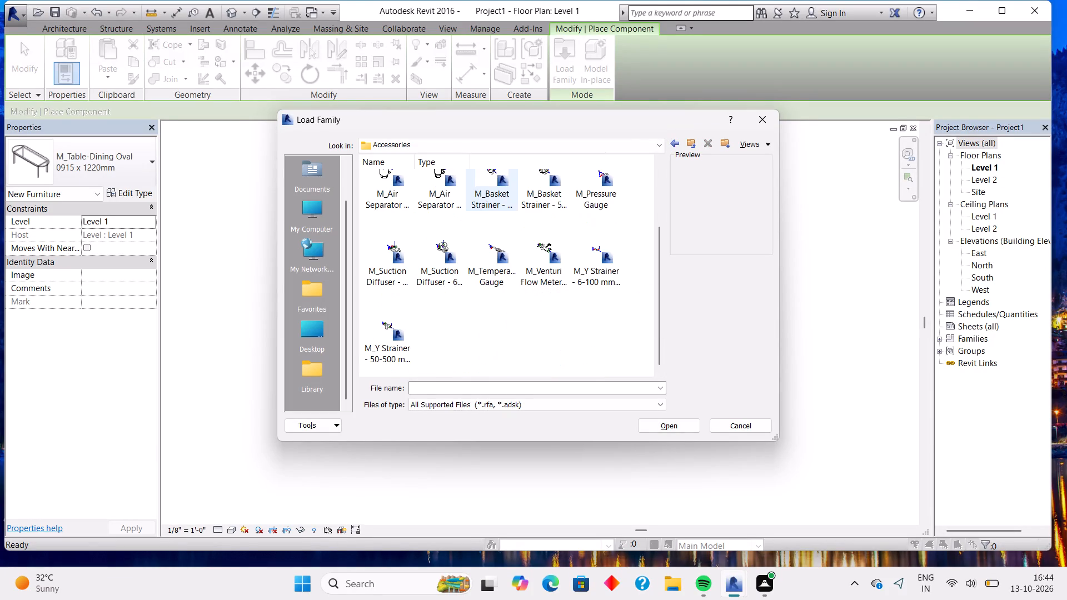
pyautogui.click(671, 141)
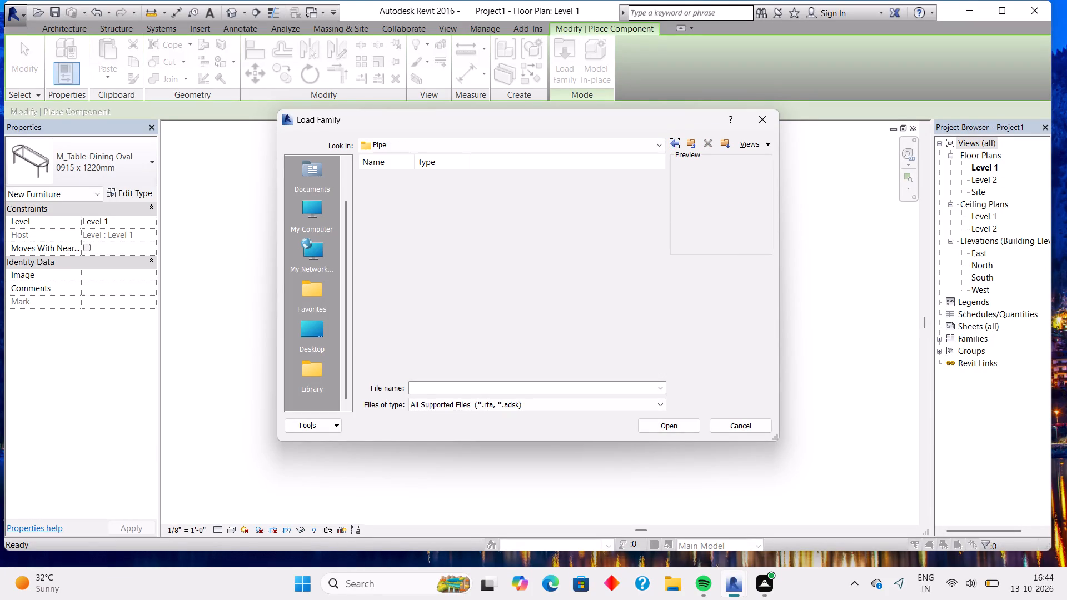
pyautogui.click(679, 142)
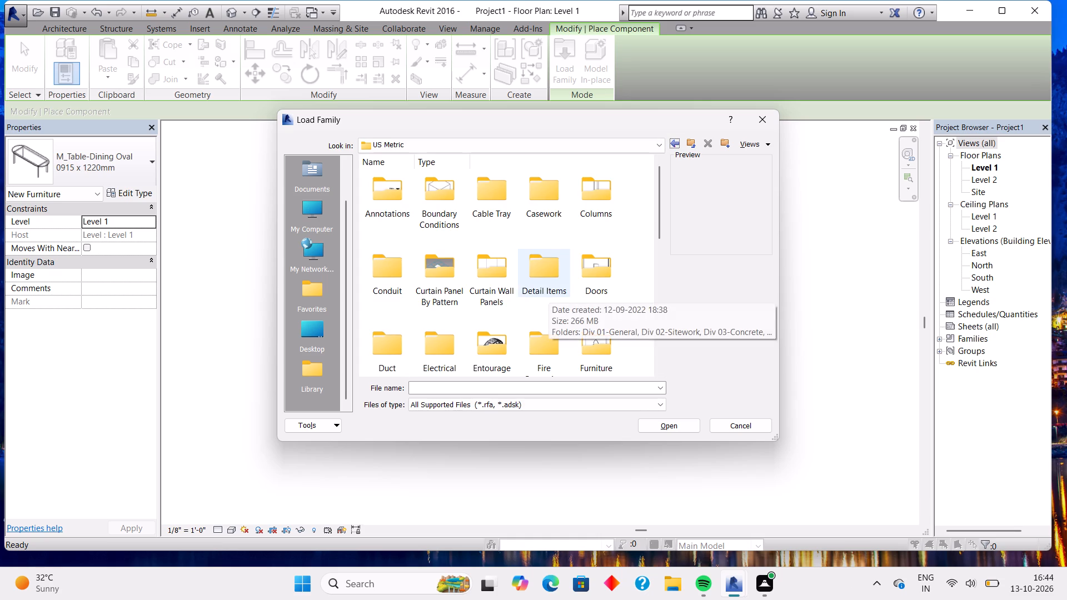
# Examine the Openings, Railings and Doors folders of the US Metric library for a family to load.
pyautogui.scroll(-1, 529, 321)
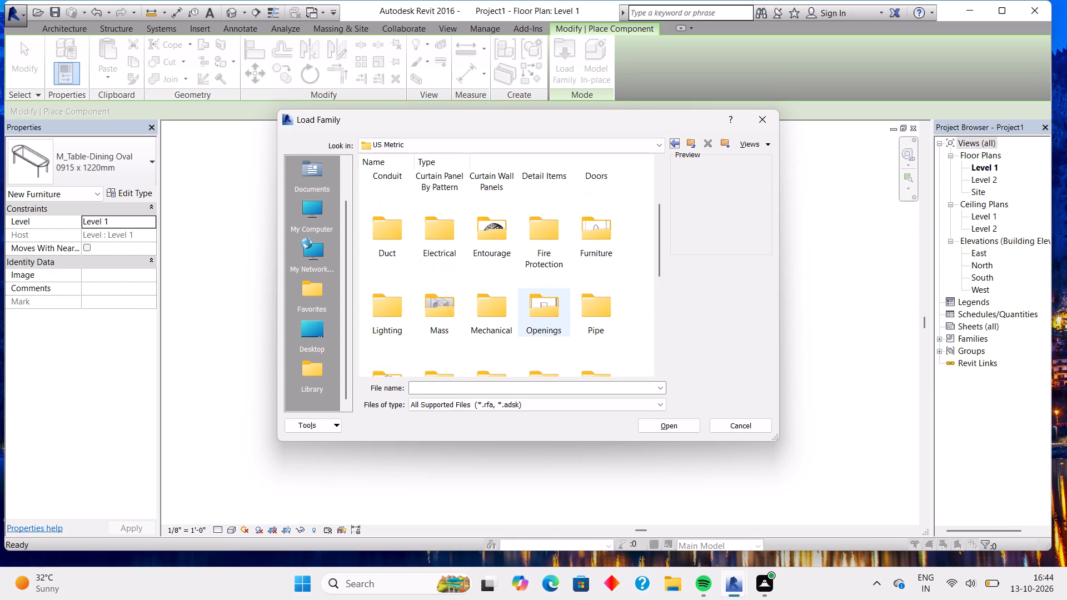
pyautogui.doubleClick(559, 307)
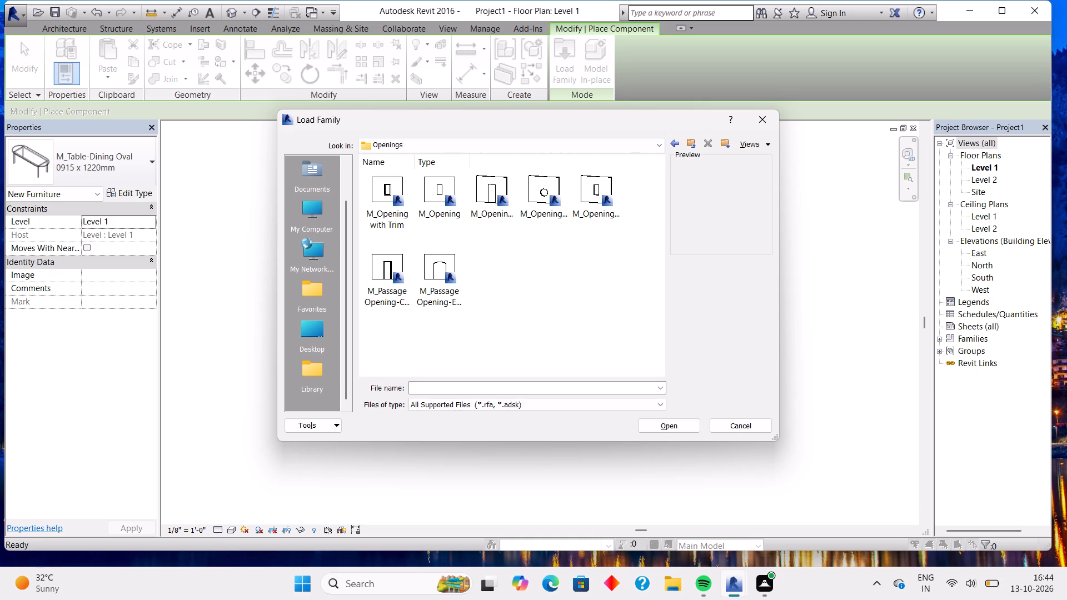
pyautogui.click(676, 144)
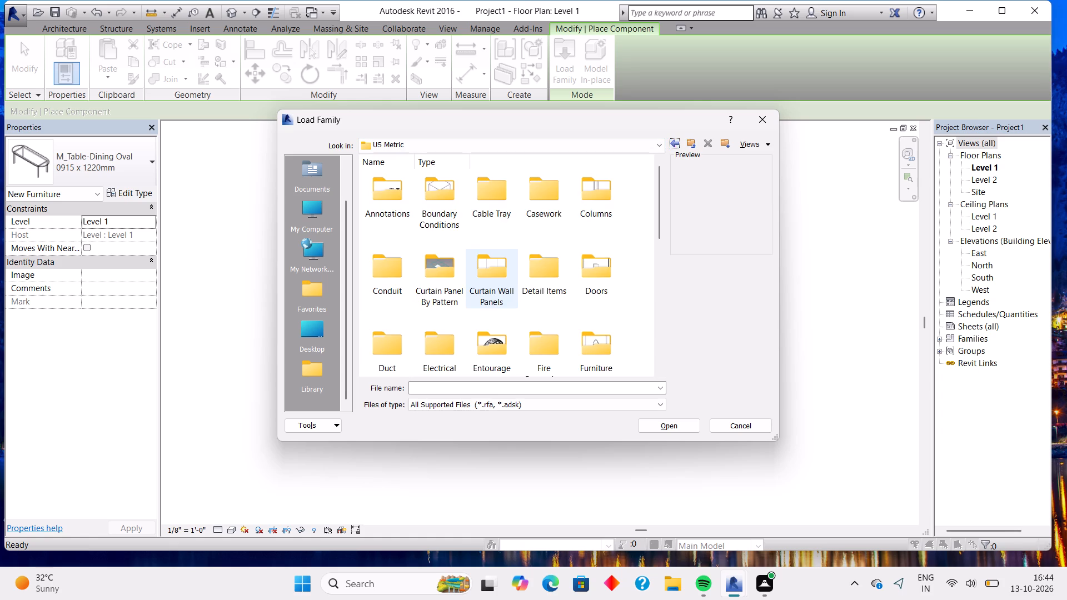
pyautogui.scroll(-2, 510, 293)
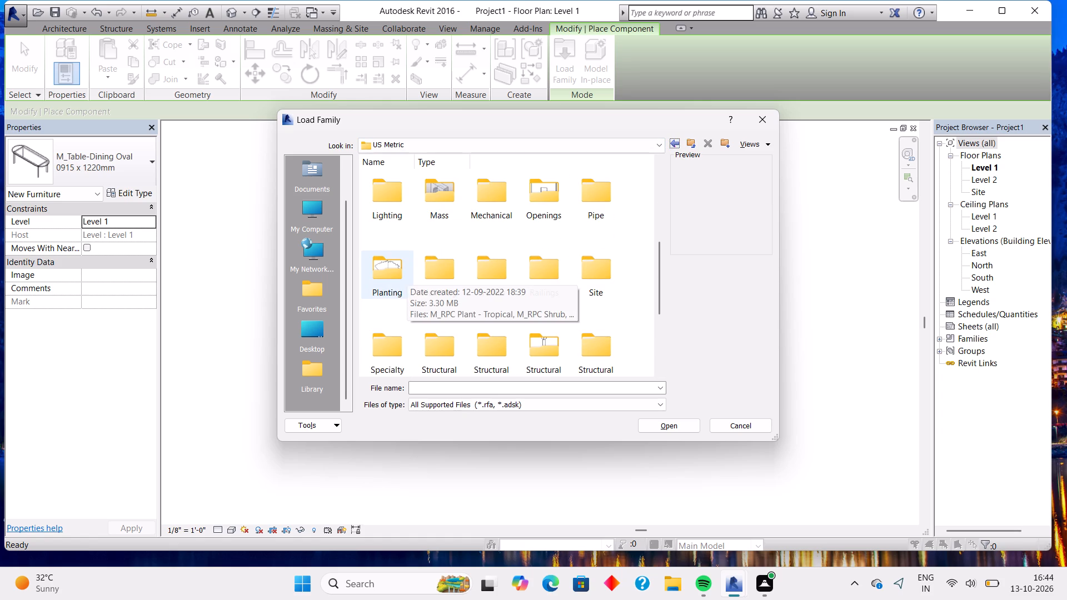
pyautogui.doubleClick(549, 269)
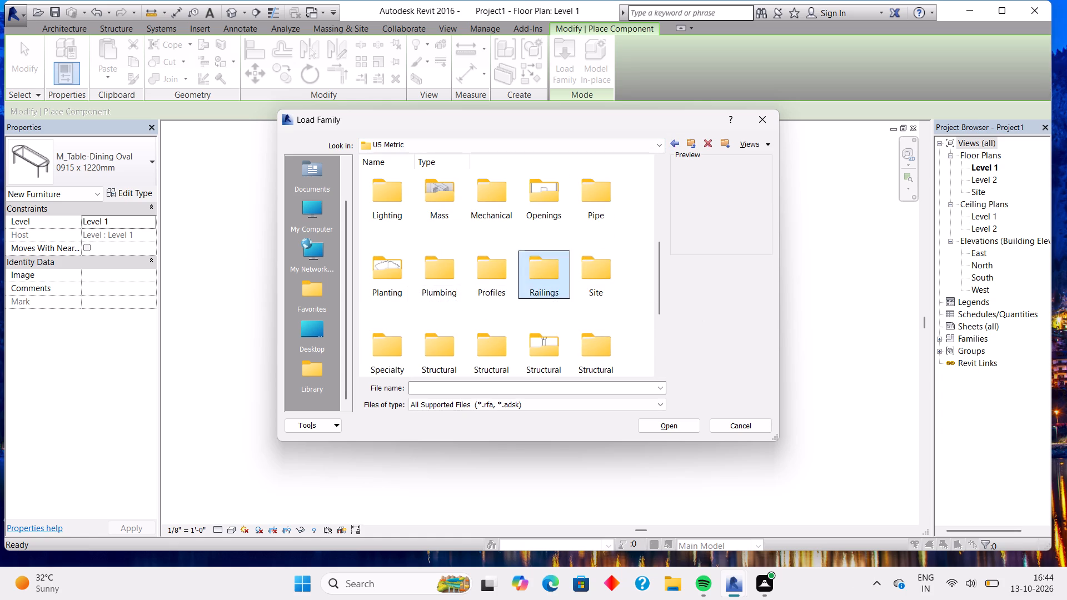
pyautogui.click(675, 142)
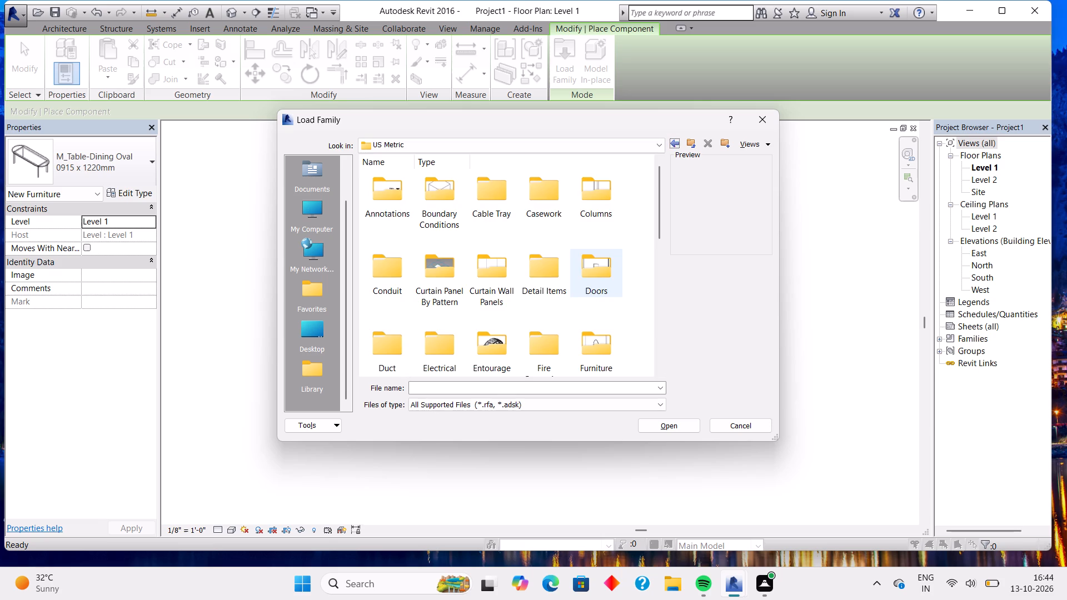
pyautogui.doubleClick(604, 279)
pyautogui.scroll(-4, 531, 343)
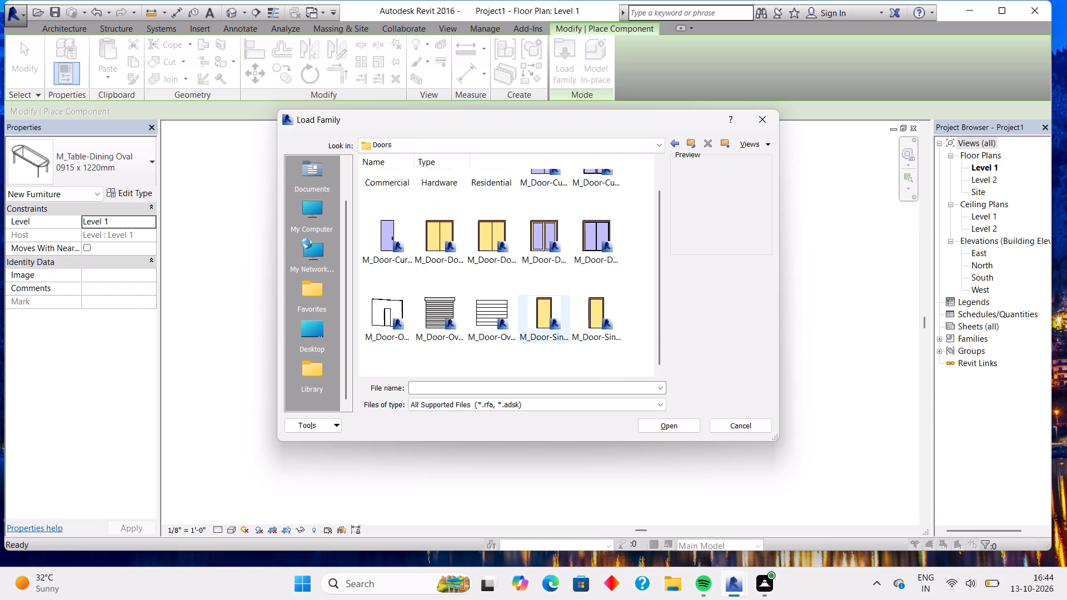
pyautogui.click(670, 141)
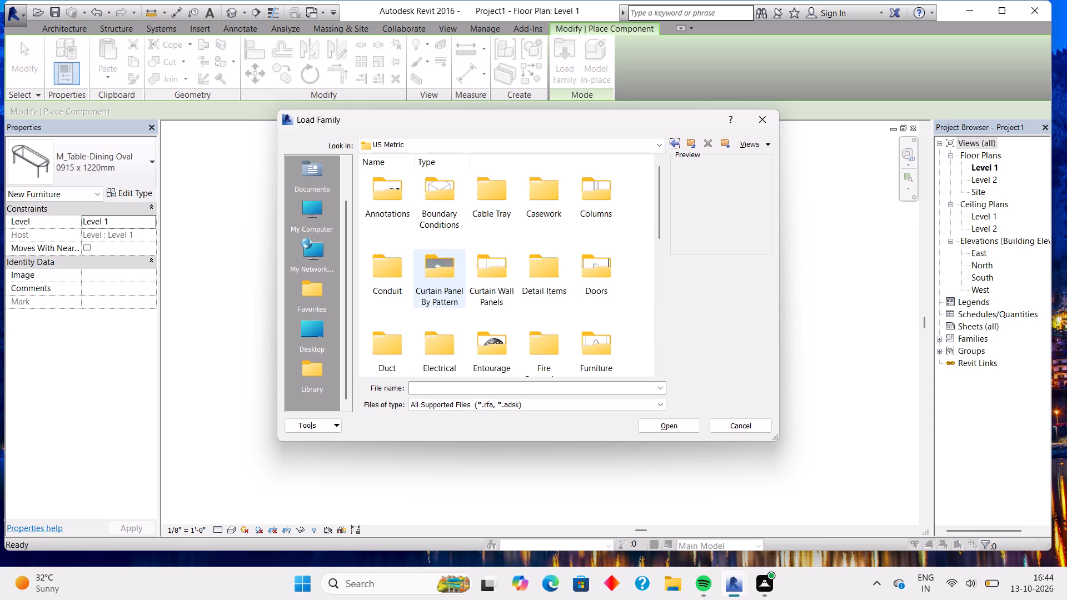
# Look through the US Metric library's Detail Items, Cable Tray, Columns and Annotations folders for a family to load.
pyautogui.doubleClick(536, 254)
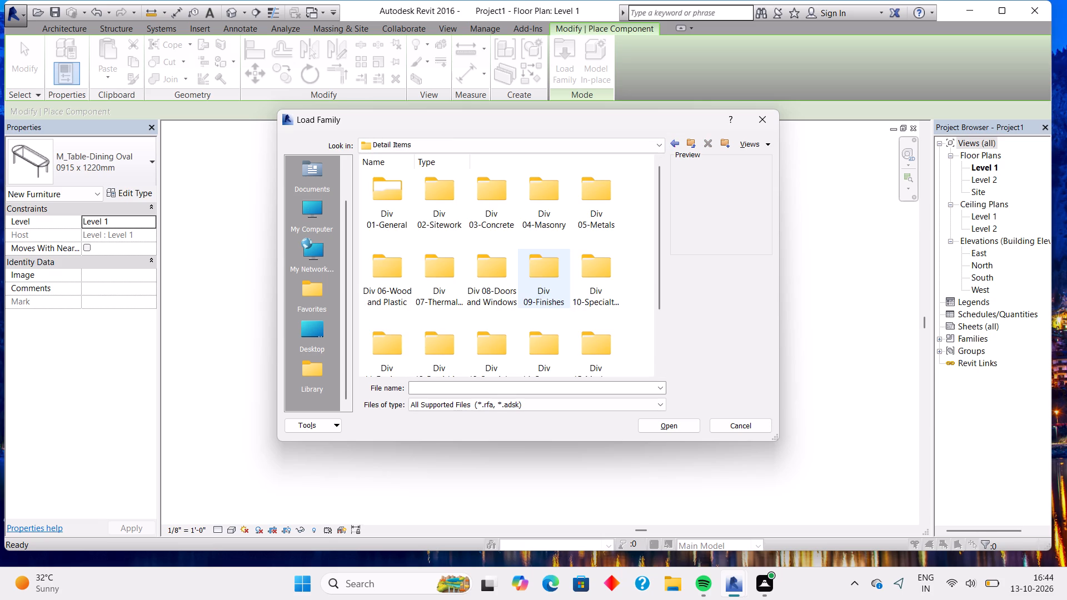
pyautogui.click(671, 145)
pyautogui.doubleClick(498, 202)
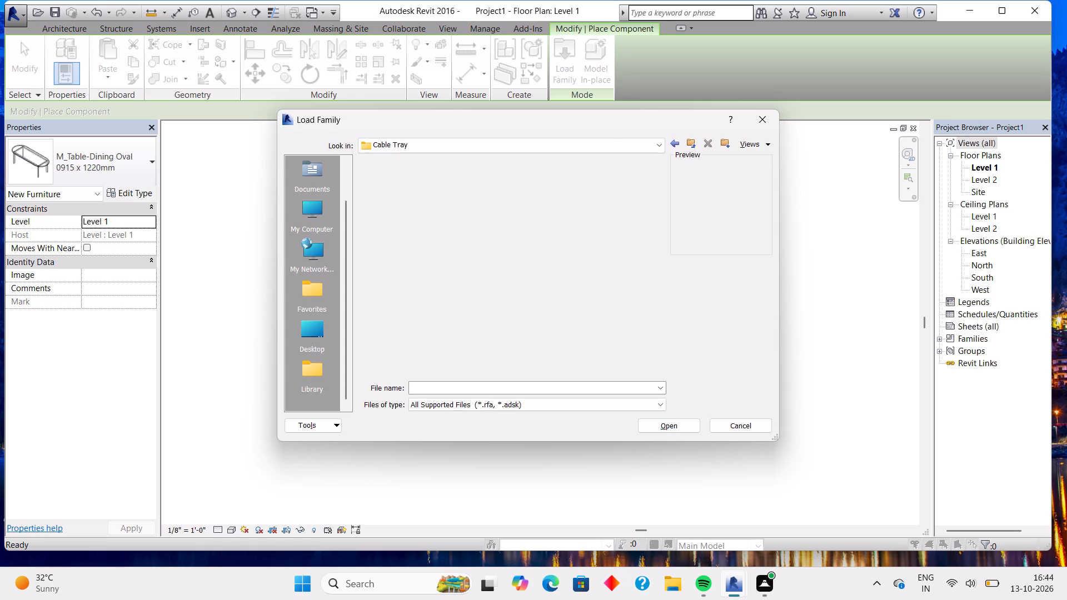
pyautogui.doubleClick(400, 198)
pyautogui.click(675, 143)
pyautogui.click(674, 144)
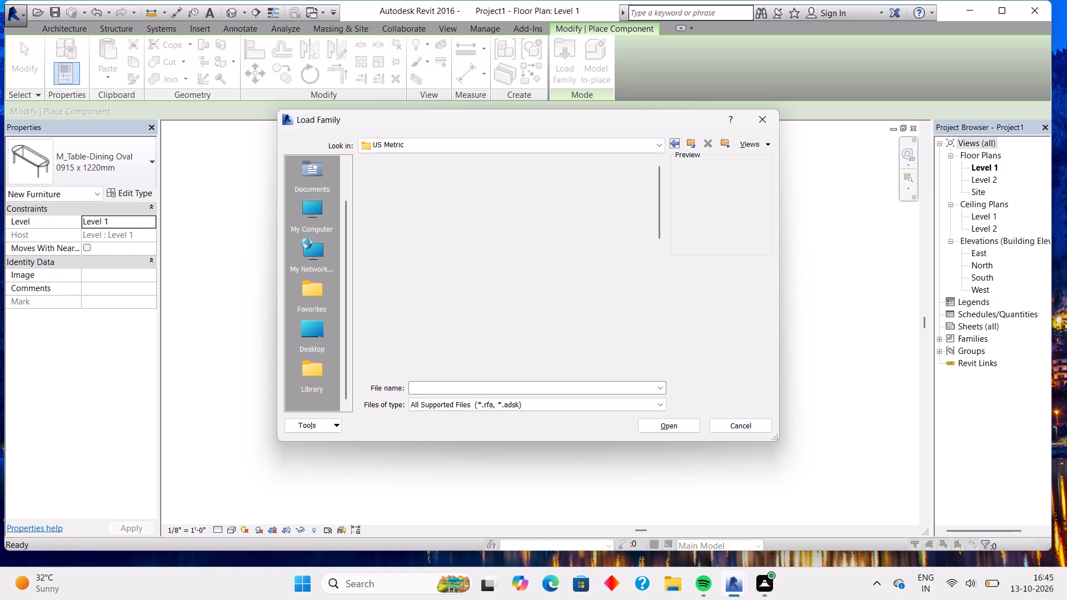
pyautogui.doubleClick(594, 192)
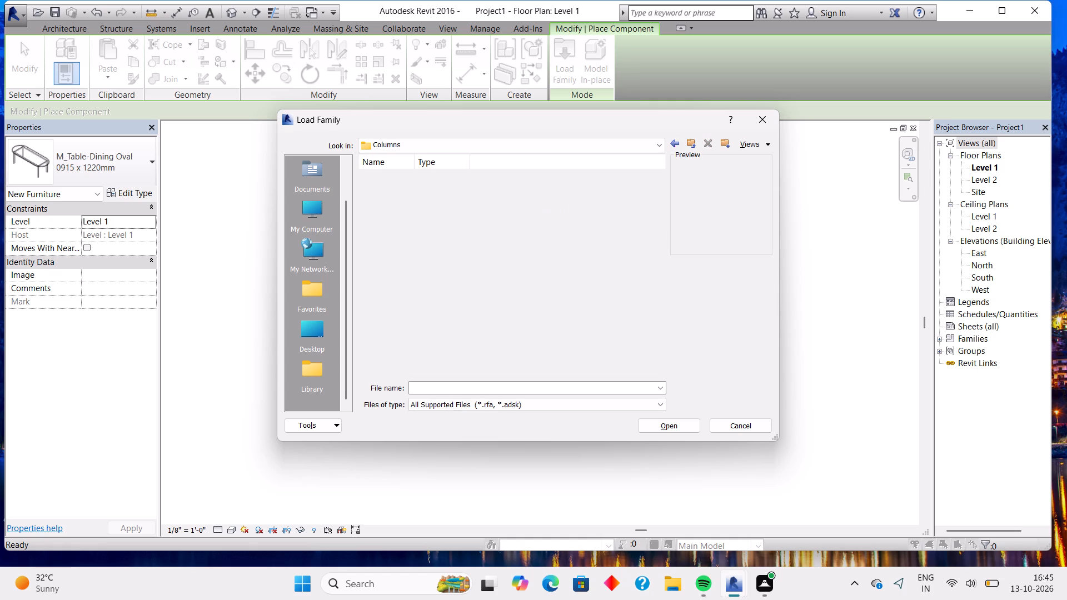
pyautogui.click(679, 145)
pyautogui.doubleClick(390, 205)
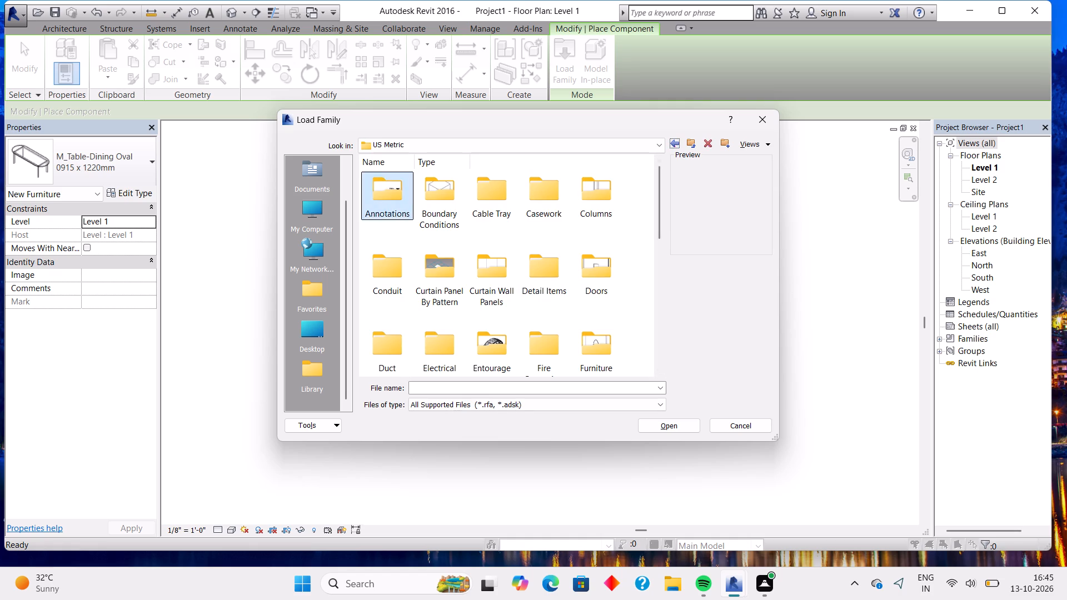
pyautogui.scroll(-3, 545, 236)
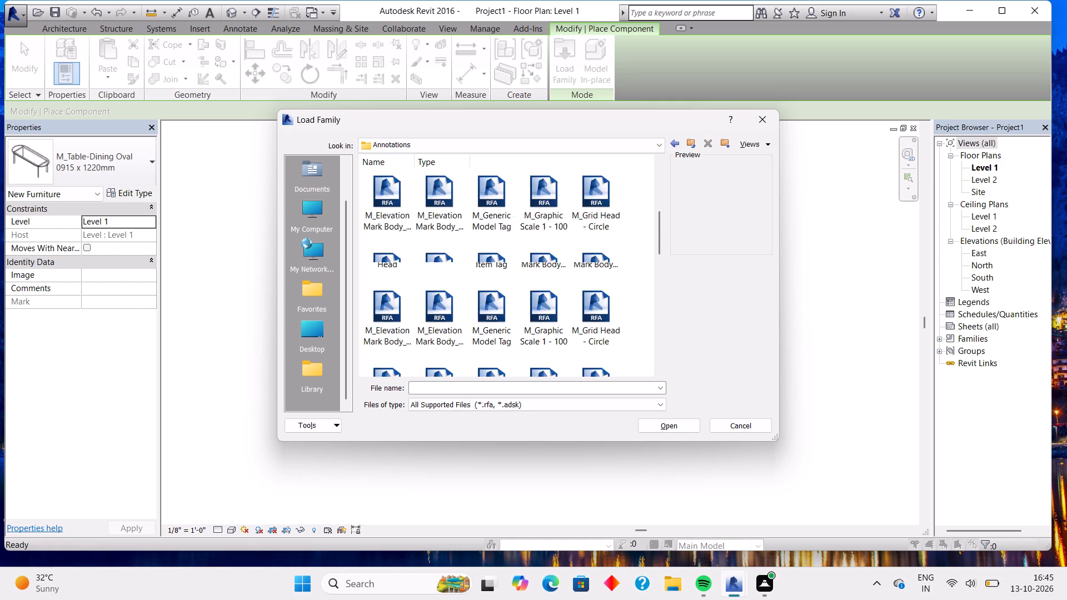
pyautogui.click(680, 143)
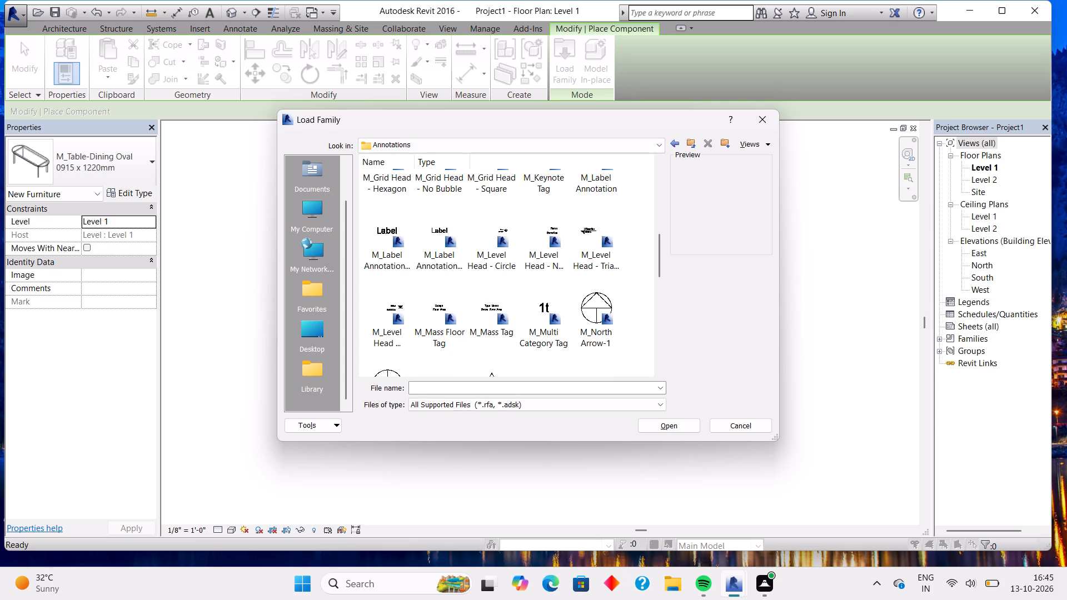
pyautogui.click(670, 144)
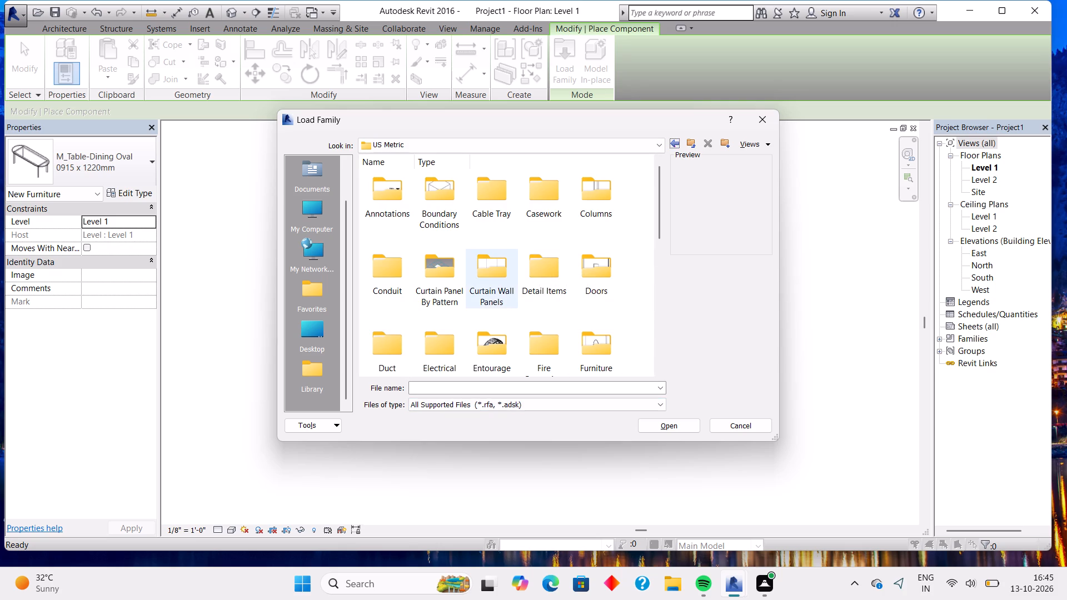
# Examine the Dampers and Filters families in the Duct Accessories folder of the US Metric library.
pyautogui.doubleClick(399, 342)
pyautogui.doubleClick(392, 211)
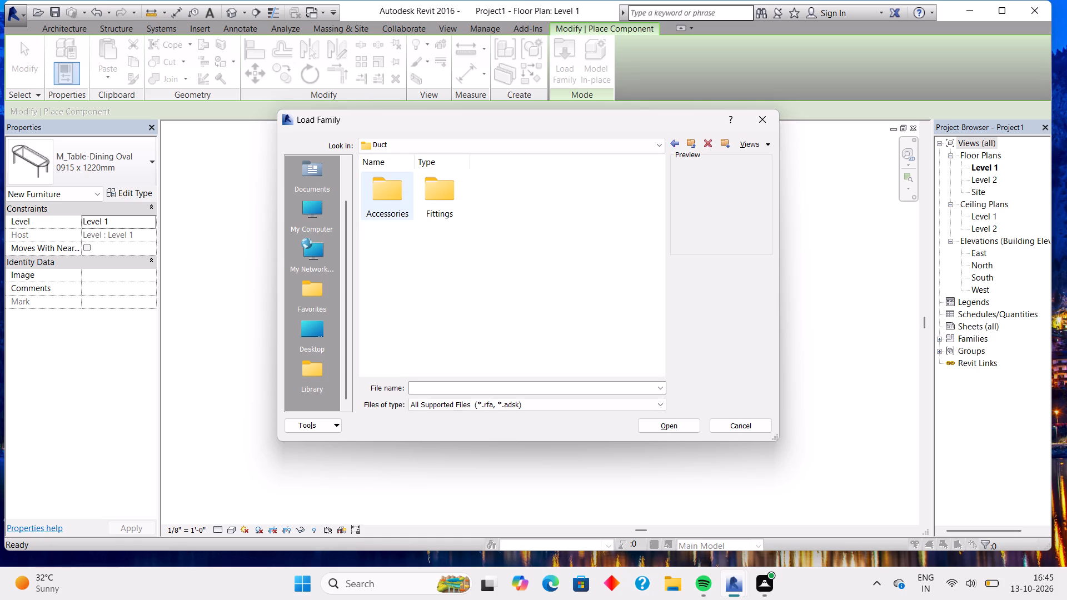
pyautogui.doubleClick(390, 199)
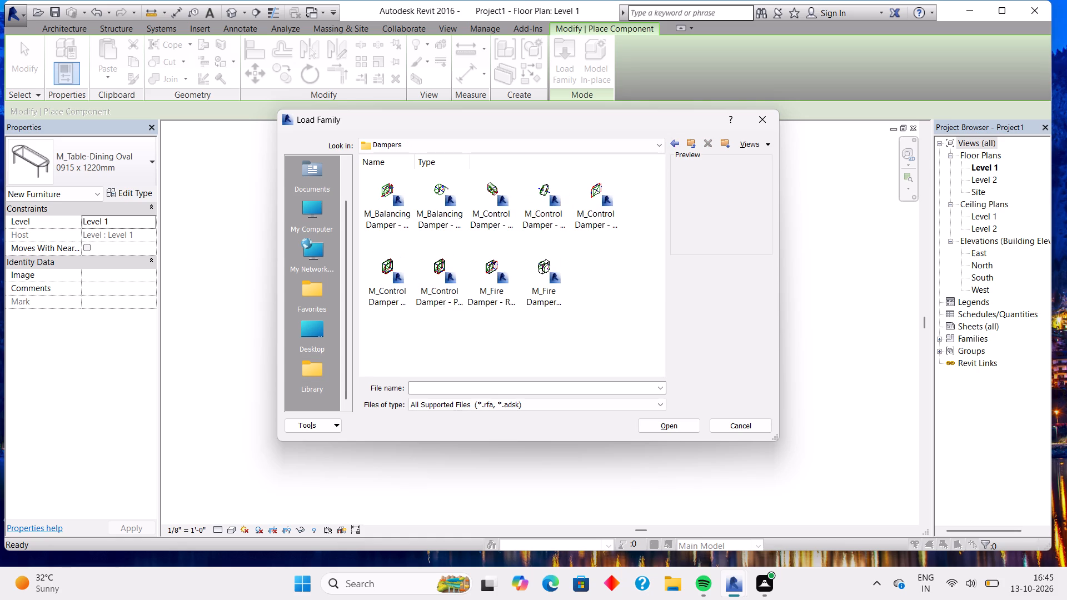
pyautogui.click(676, 142)
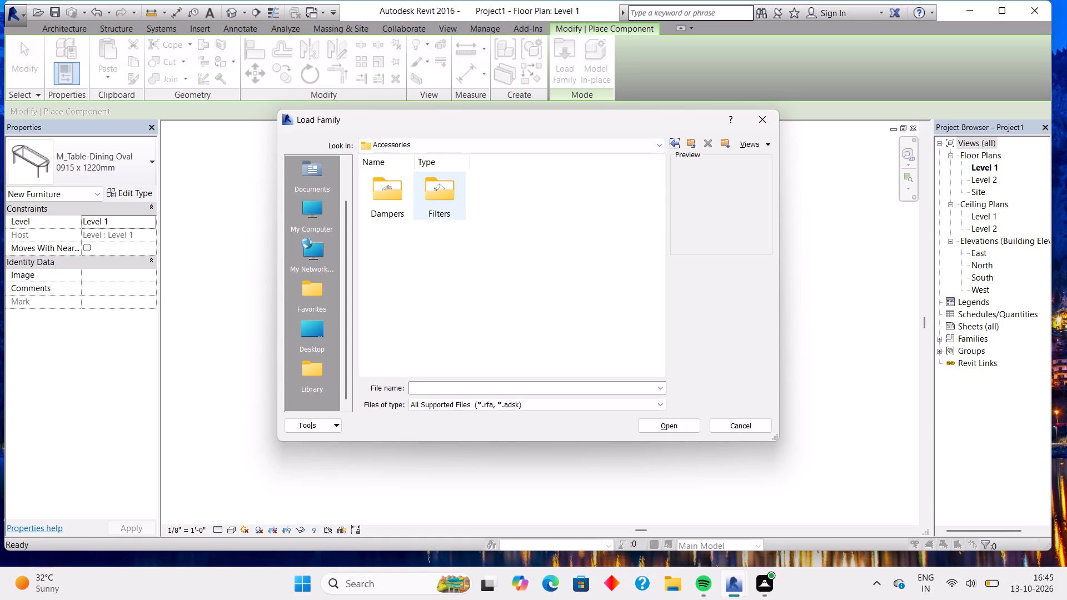
pyautogui.doubleClick(430, 199)
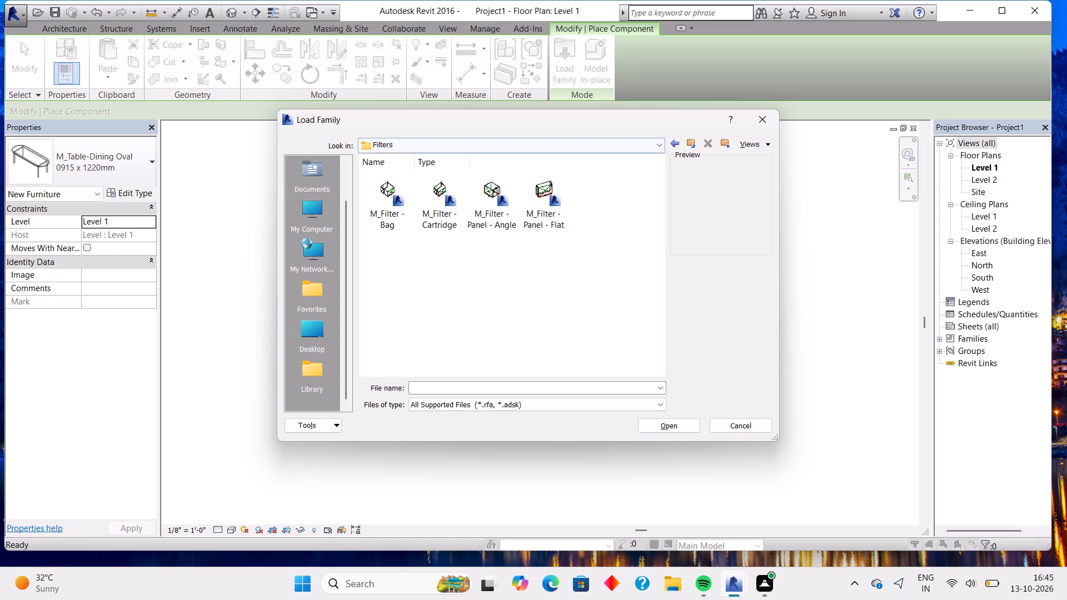
pyautogui.click(676, 142)
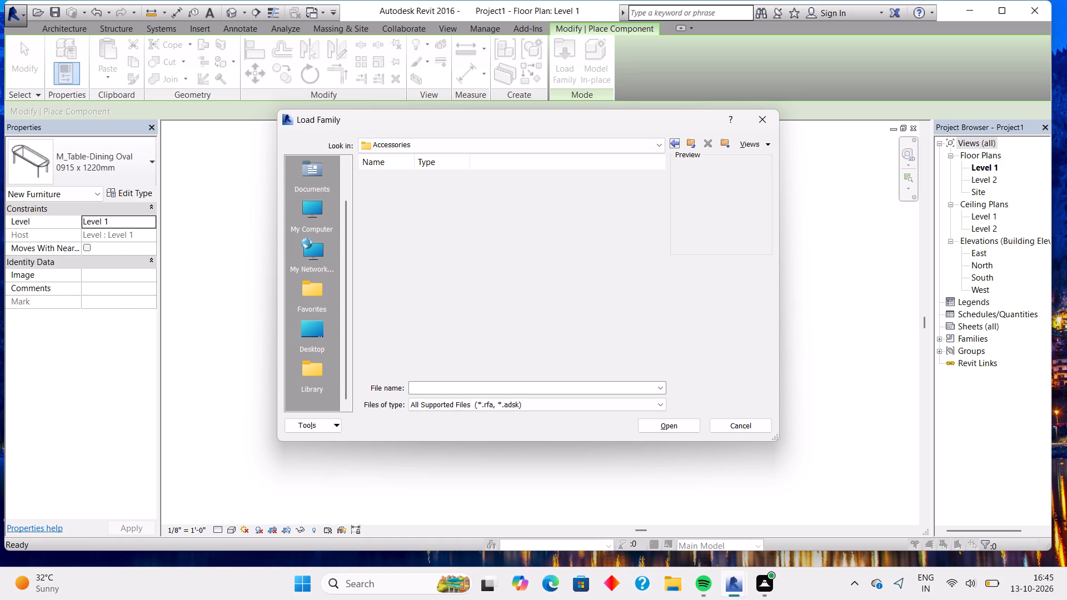
pyautogui.click(668, 143)
pyautogui.click(679, 144)
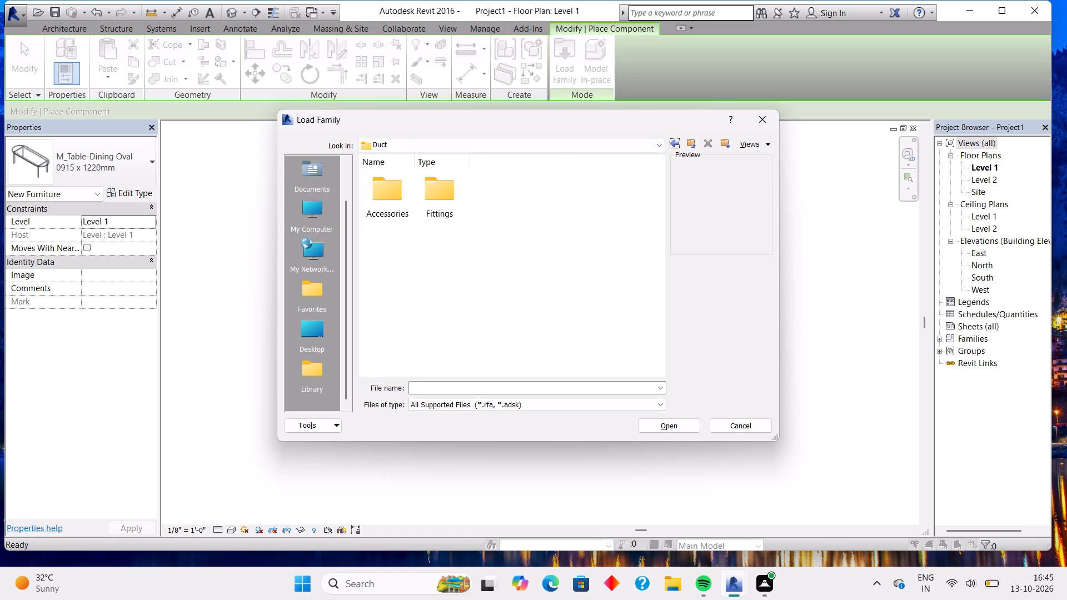
pyautogui.click(676, 145)
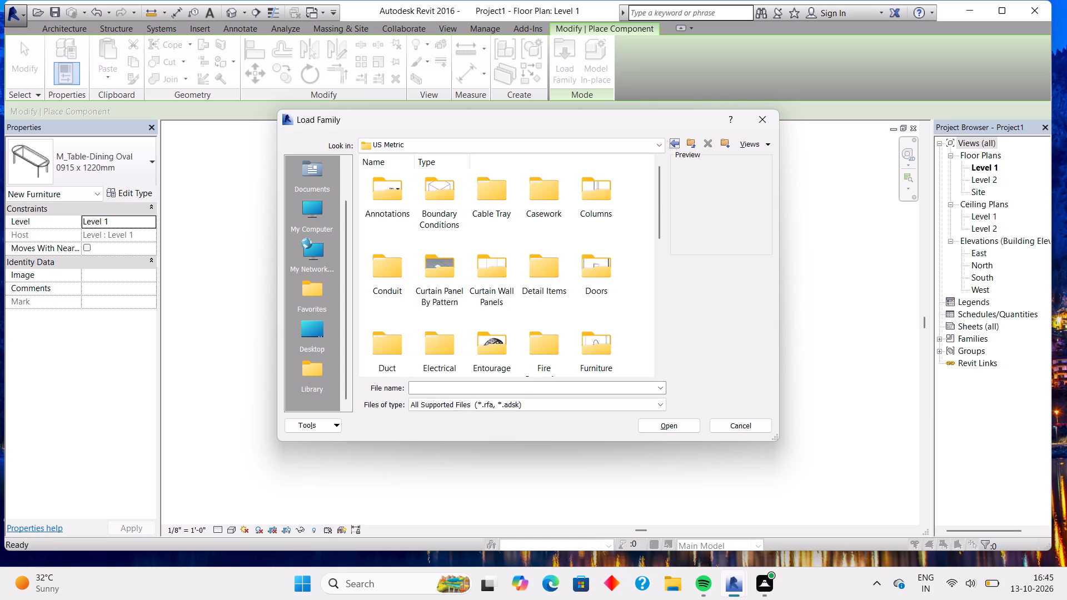
# Check the Furniture folder's Storage families and the Casework folder of the US Metric library for a suitable component.
pyautogui.scroll(-1, 517, 242)
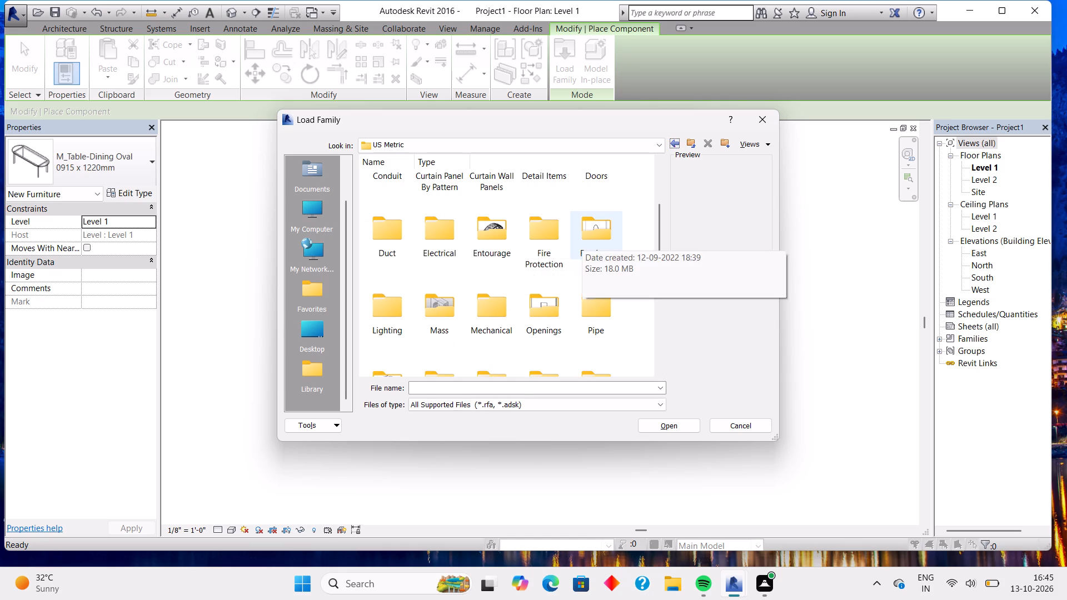
pyautogui.doubleClick(599, 236)
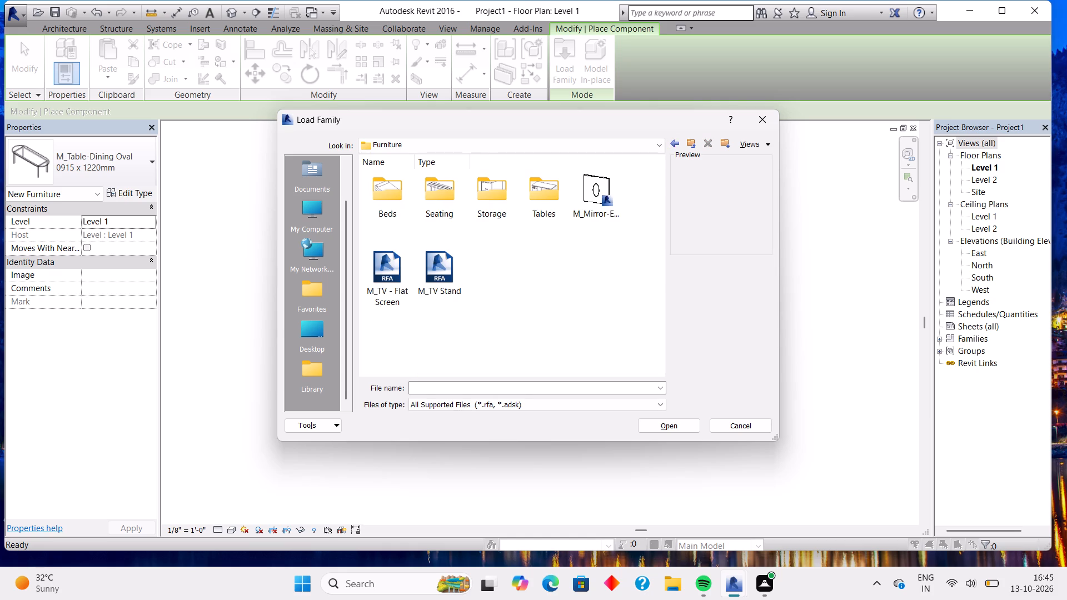
pyautogui.doubleClick(496, 198)
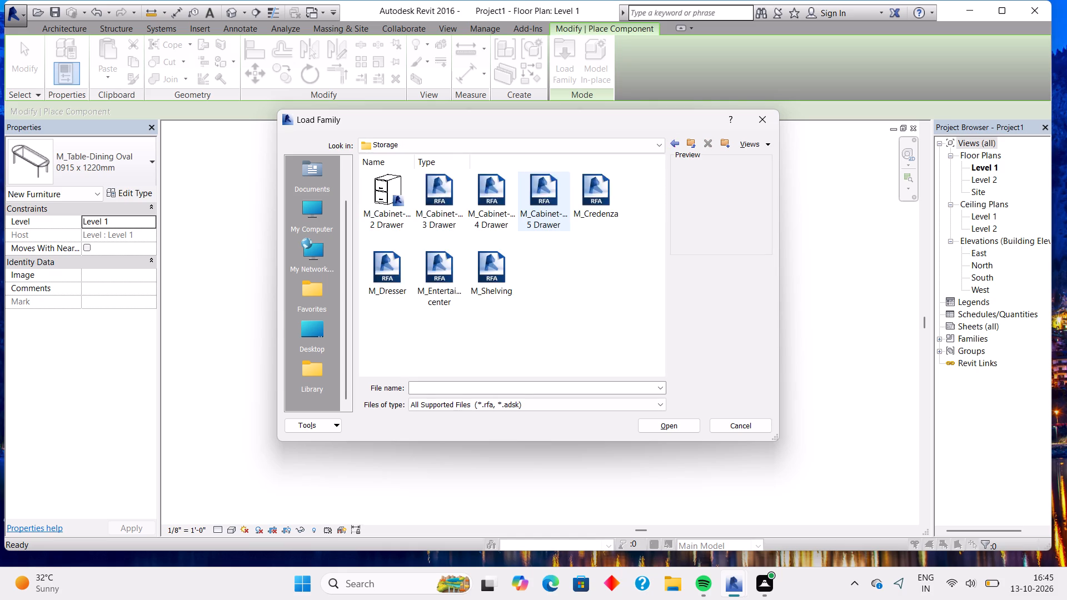
pyautogui.click(672, 141)
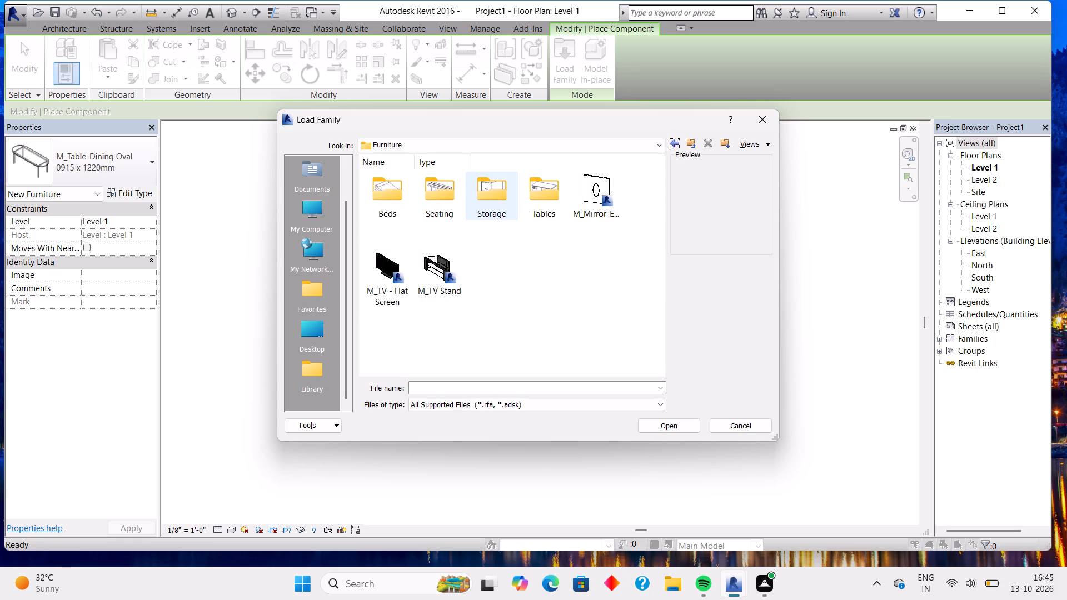
pyautogui.click(670, 142)
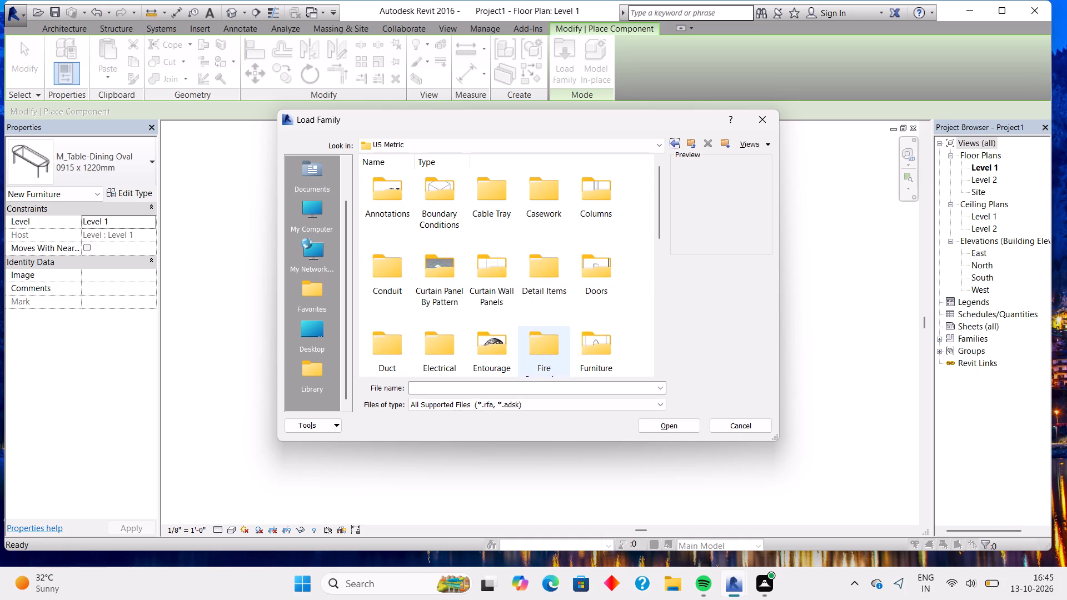
pyautogui.doubleClick(555, 197)
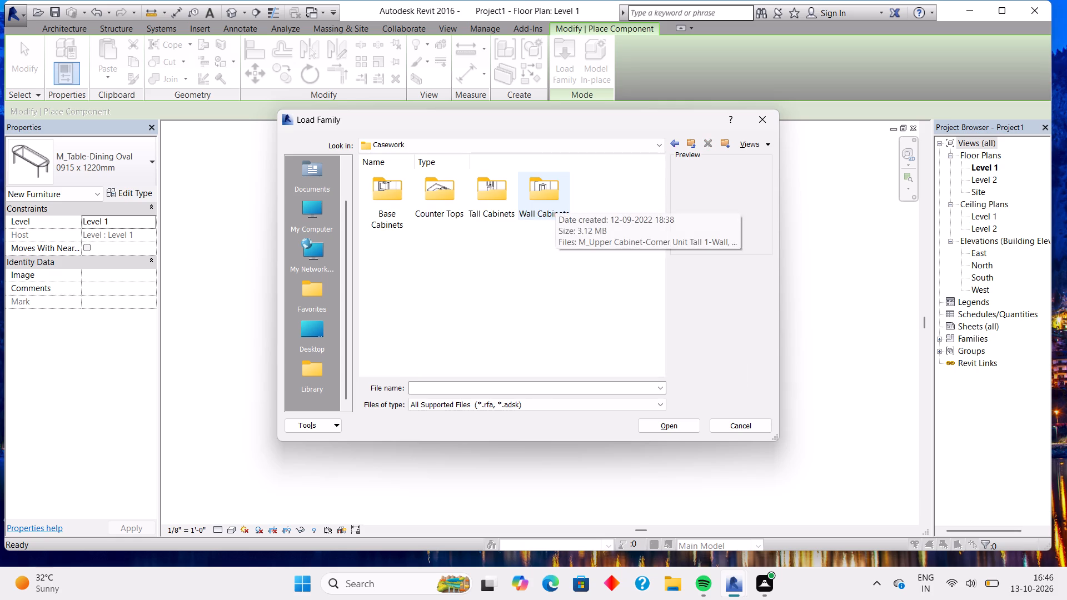
pyautogui.click(676, 146)
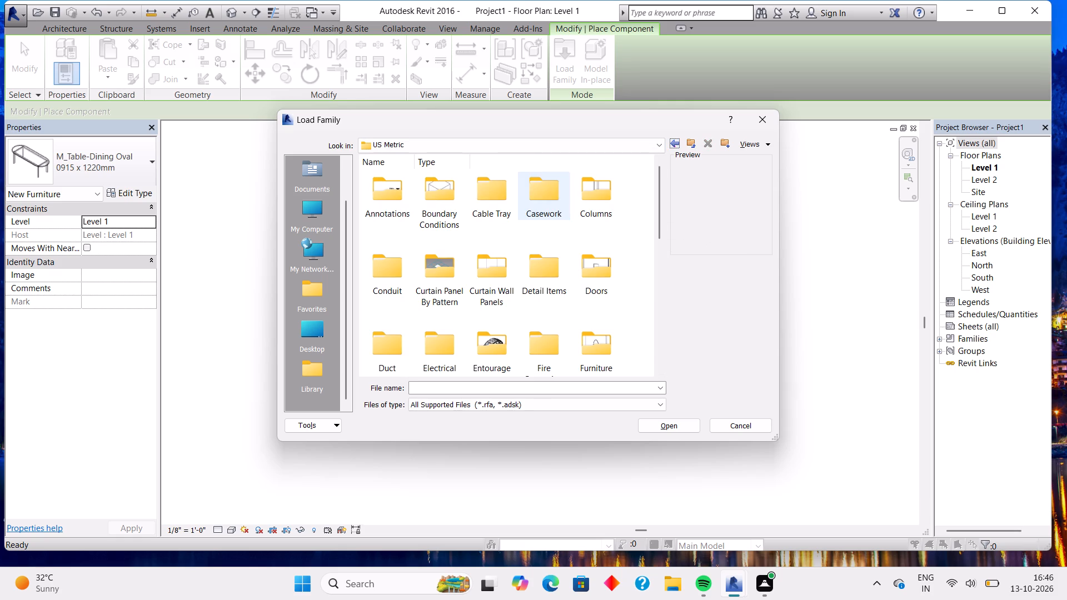
# Examine the Fittings folders under Cable Tray and Conduit in the US Metric library for a family to load.
pyautogui.doubleClick(492, 195)
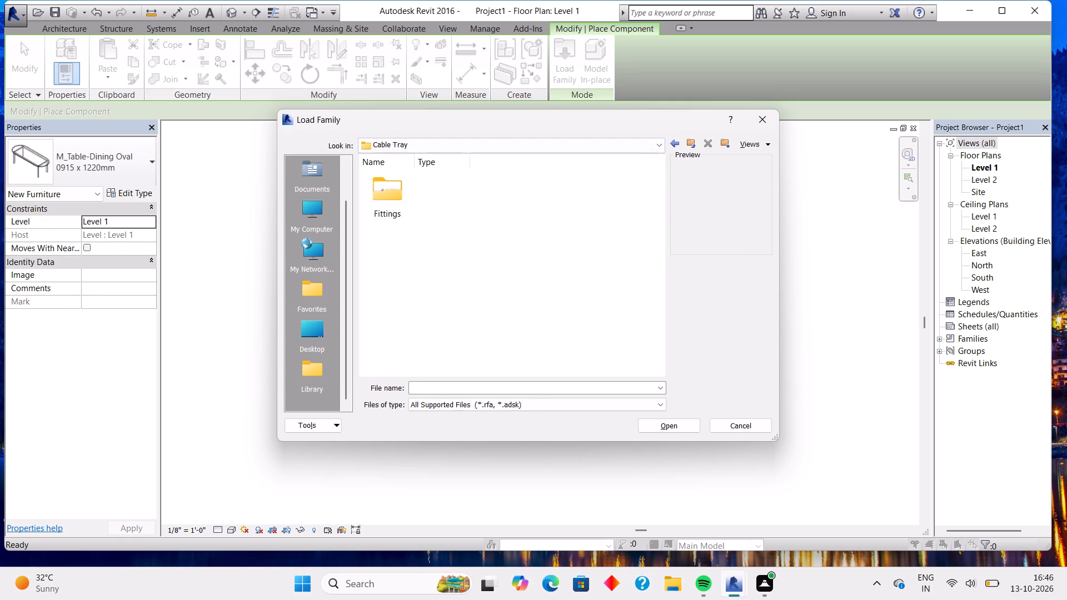
pyautogui.click(370, 207)
pyautogui.doubleClick(381, 198)
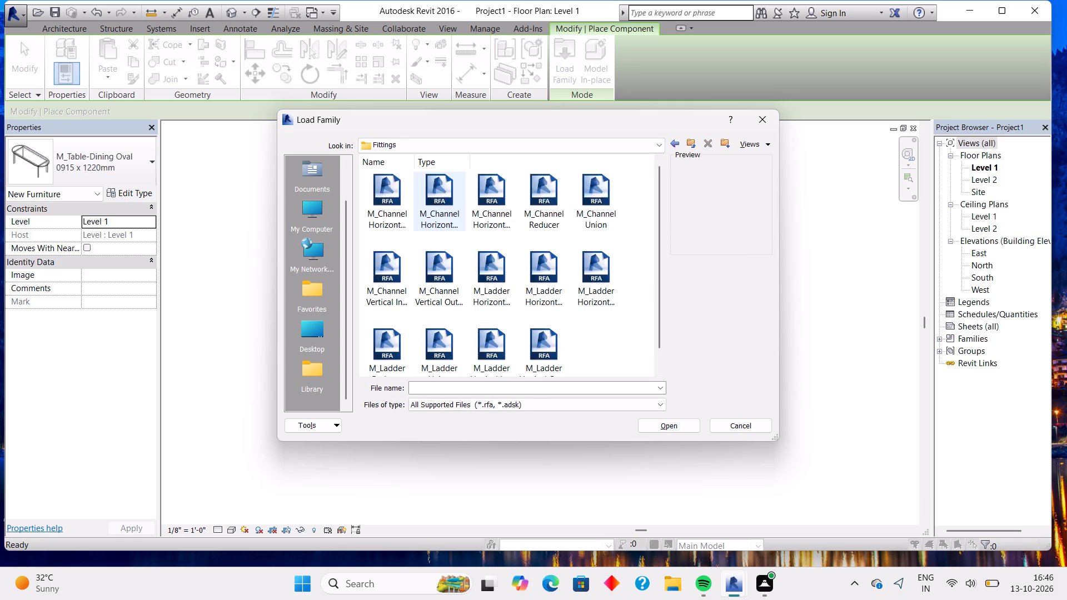
pyautogui.click(670, 146)
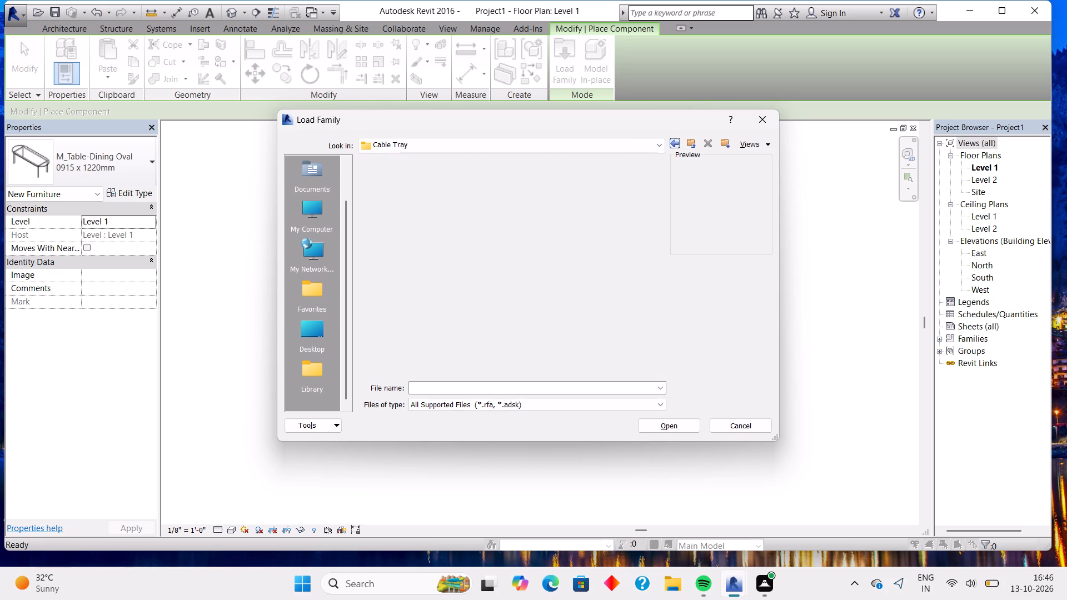
pyautogui.click(670, 146)
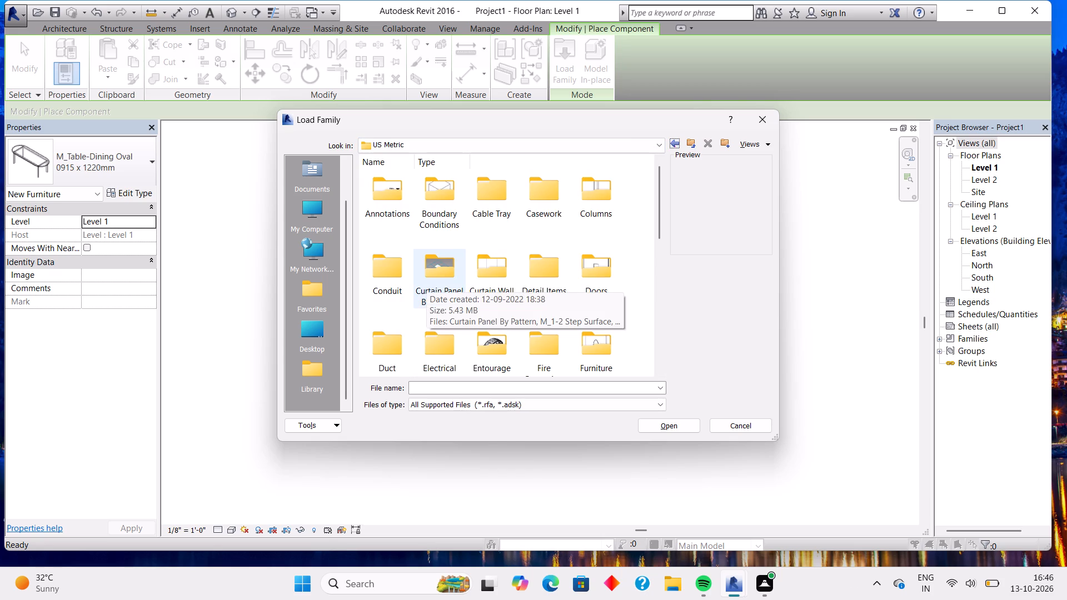
pyautogui.doubleClick(386, 280)
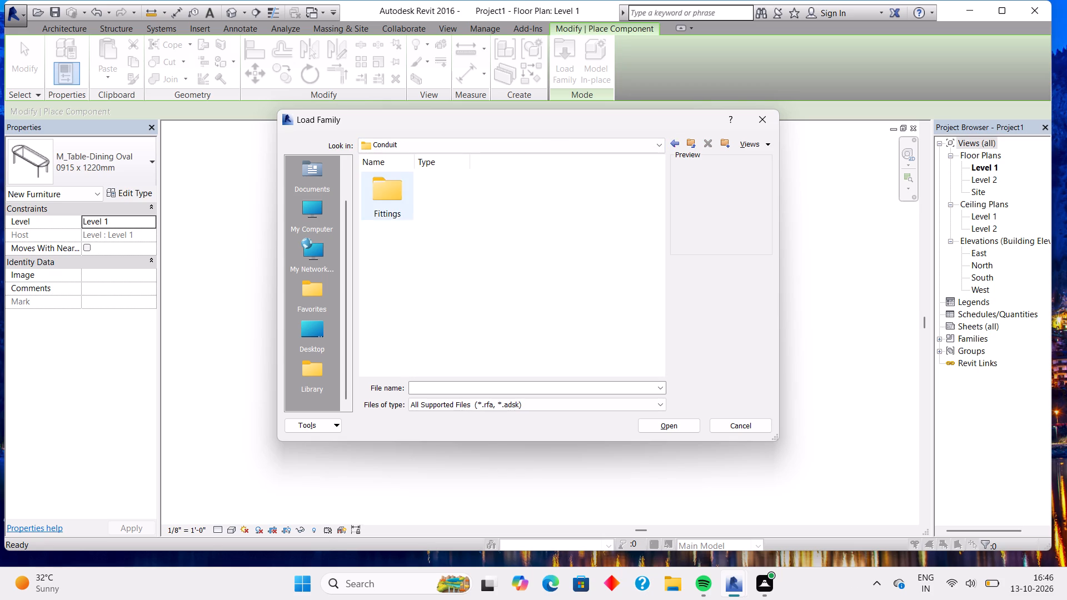
pyautogui.doubleClick(400, 204)
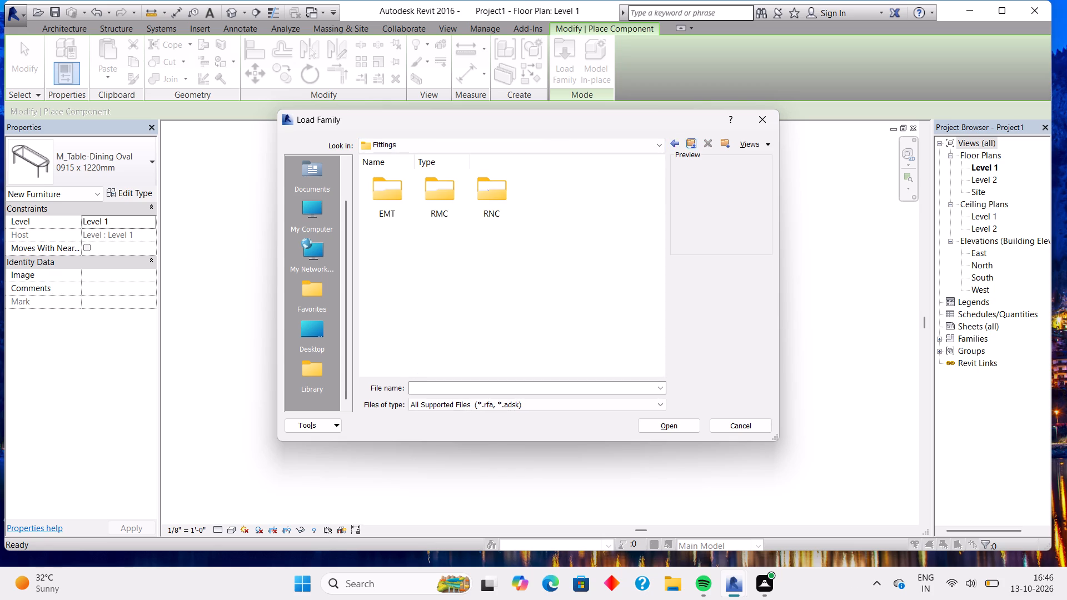
pyautogui.click(666, 146)
pyautogui.click(670, 139)
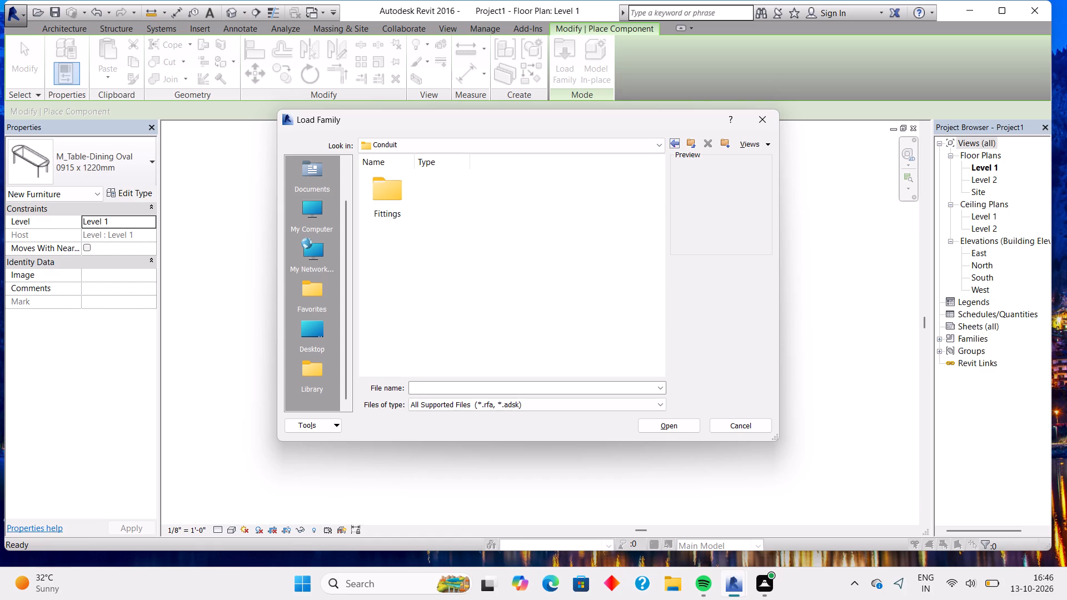
pyautogui.click(672, 138)
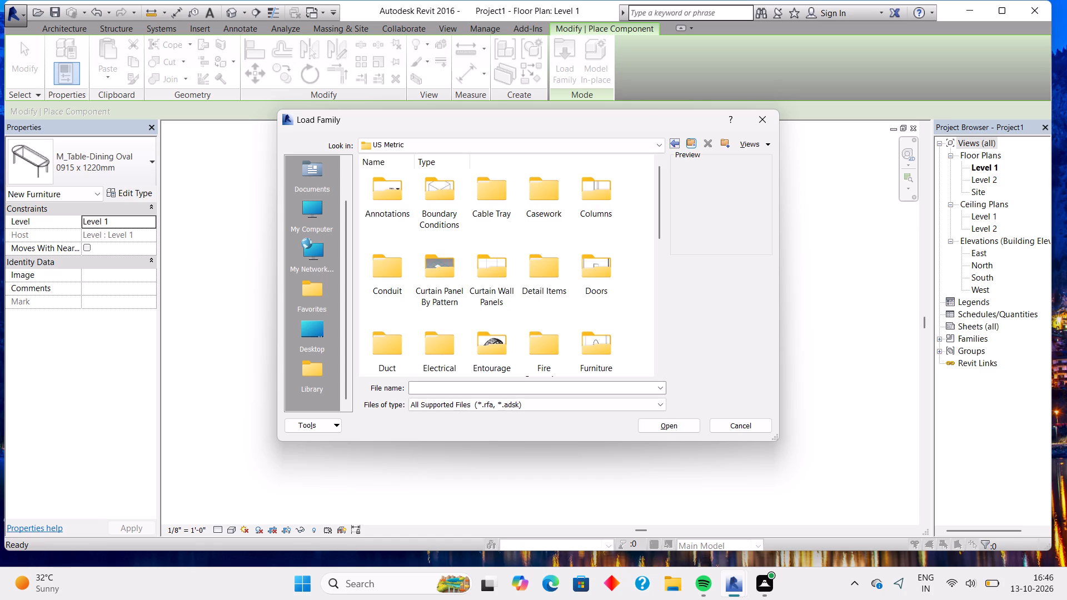
pyautogui.scroll(-2, 576, 219)
pyautogui.scroll(1, 576, 219)
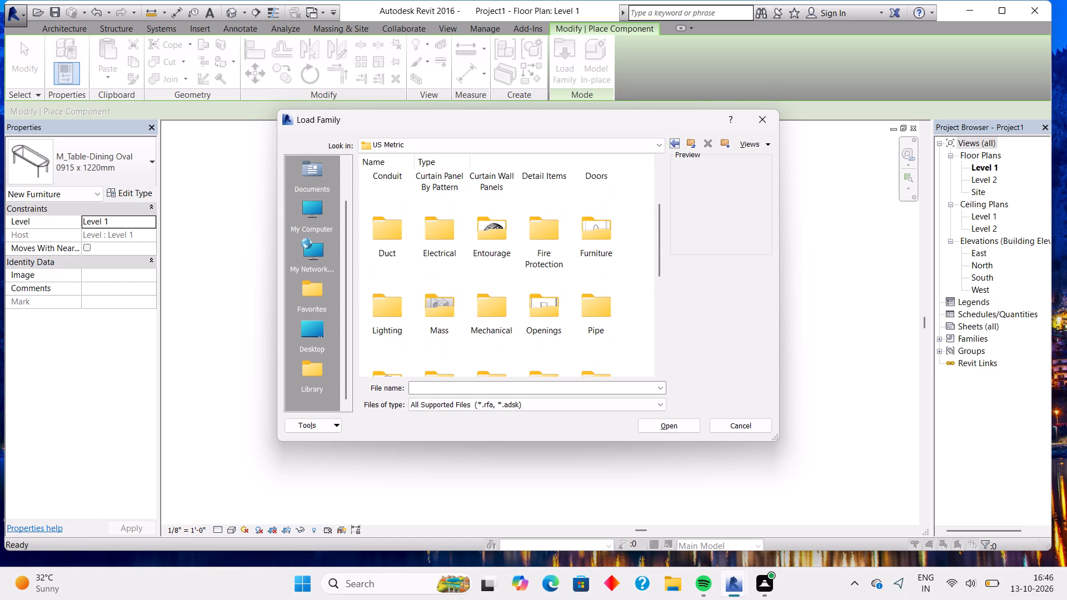
# Examine the Entourage, Fire Protection and Detail Items folders of the US Metric library for a family to load.
pyautogui.doubleClick(502, 238)
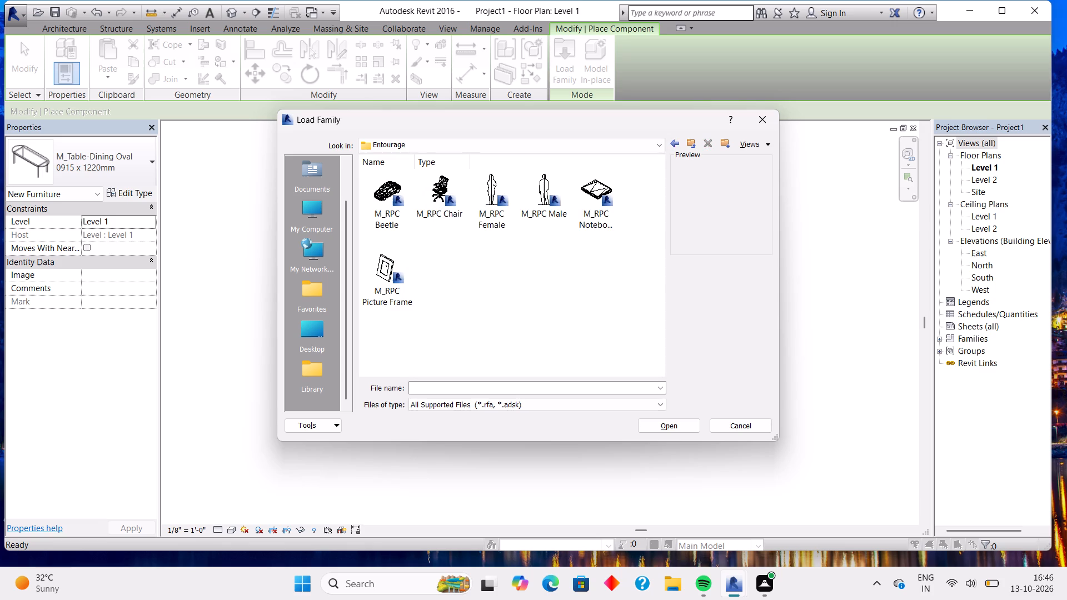
pyautogui.click(674, 142)
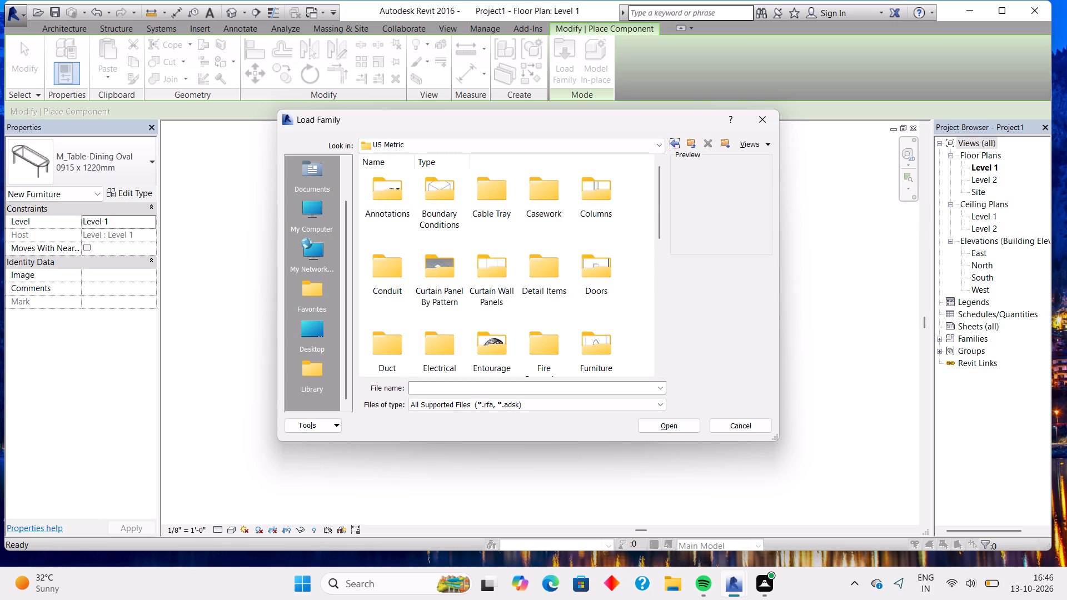
pyautogui.scroll(-1, 527, 233)
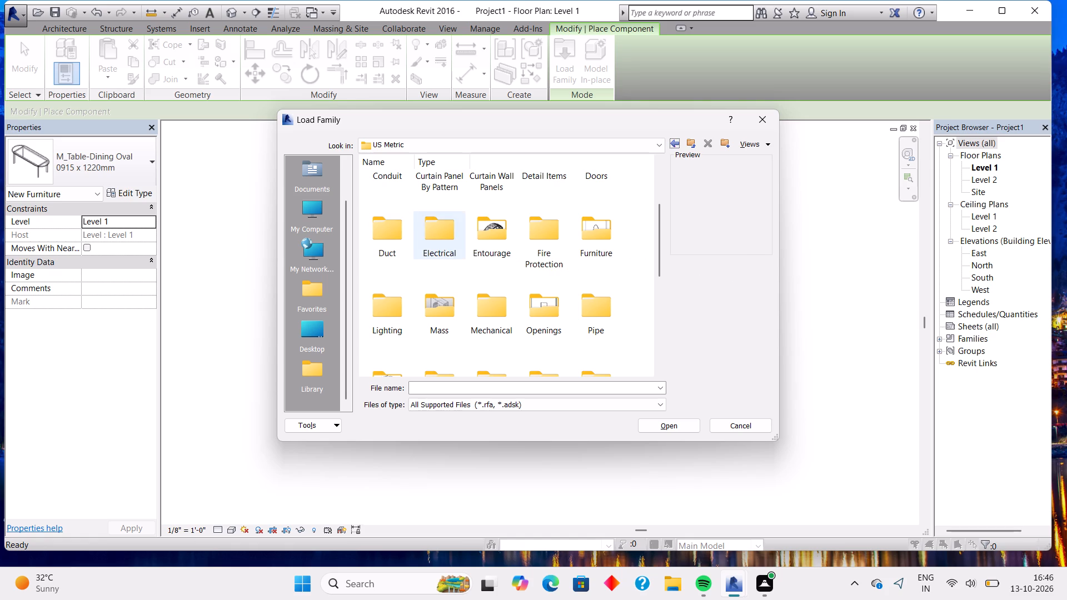
pyautogui.doubleClick(555, 237)
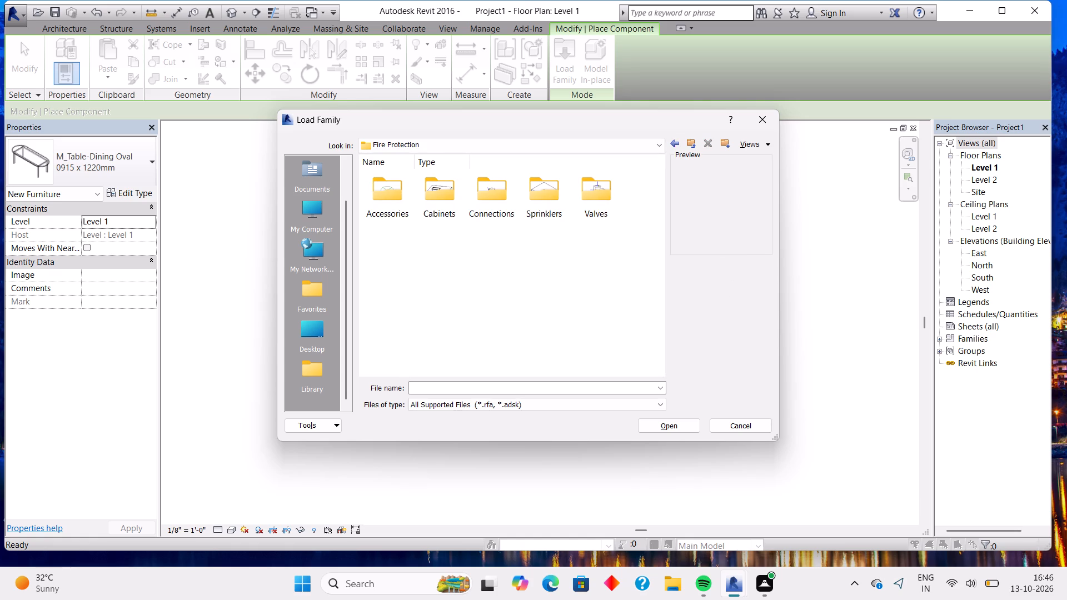
pyautogui.click(675, 142)
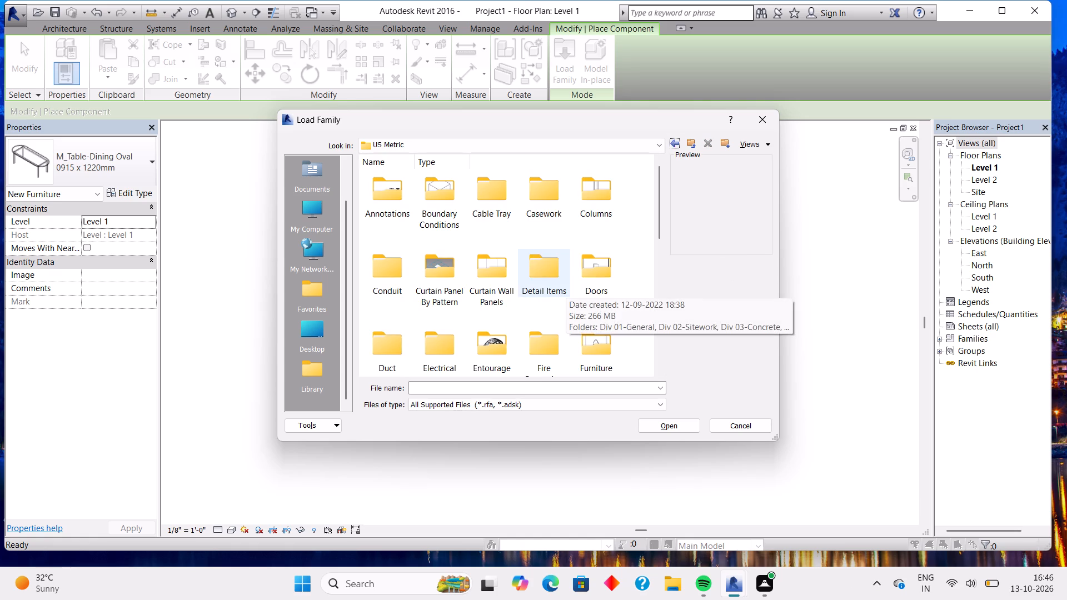
pyautogui.doubleClick(558, 275)
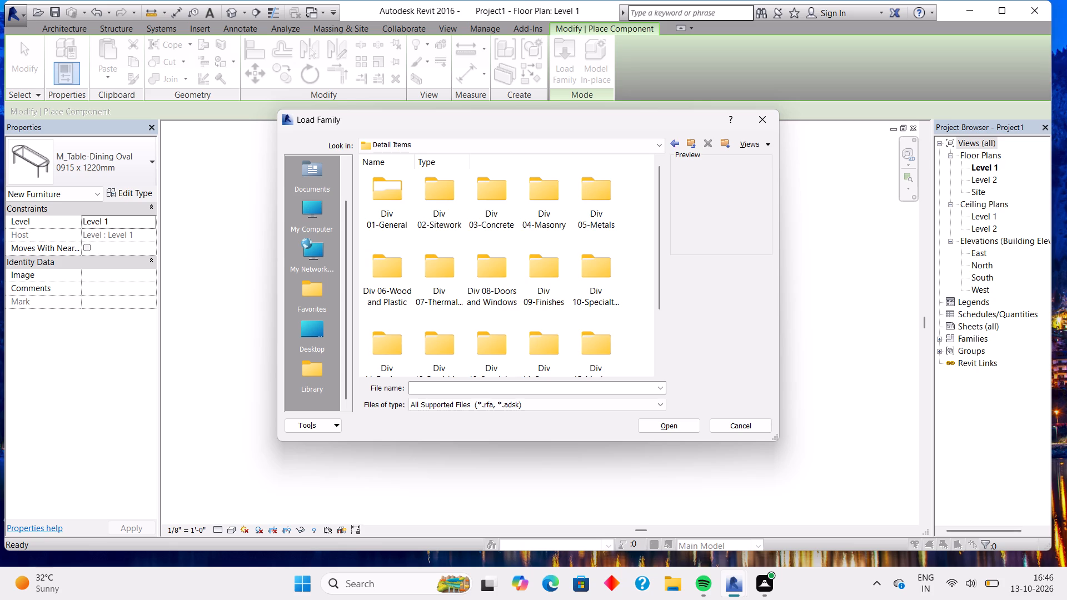
pyautogui.click(674, 143)
# Check the Pipe Fittings folder and the Doors folder of the US Metric library for a suitable component.
pyautogui.scroll(-1, 604, 217)
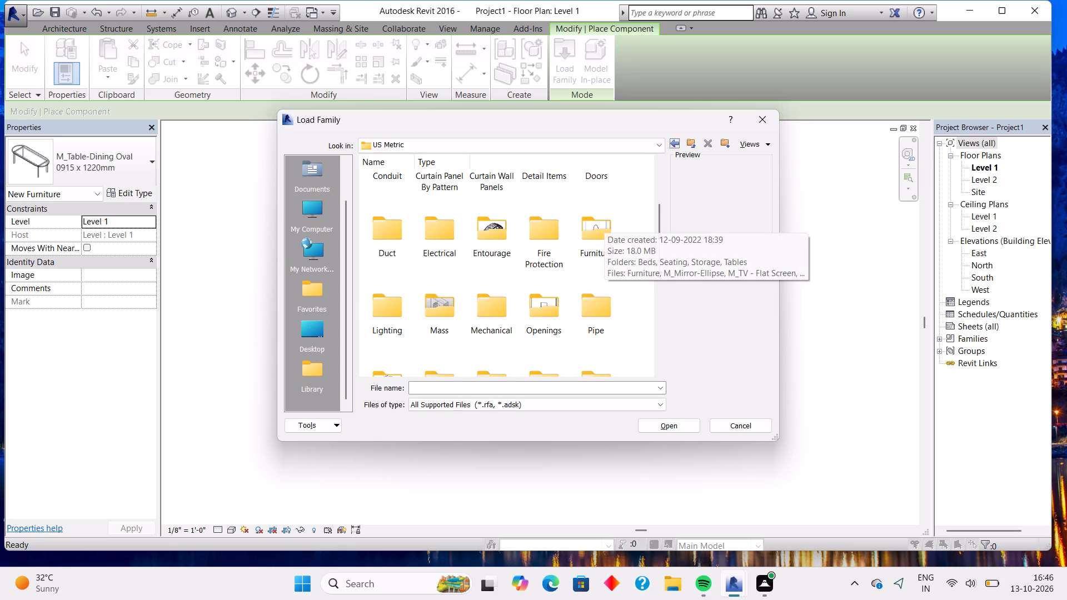
pyautogui.scroll(-1, 580, 249)
pyautogui.doubleClick(609, 204)
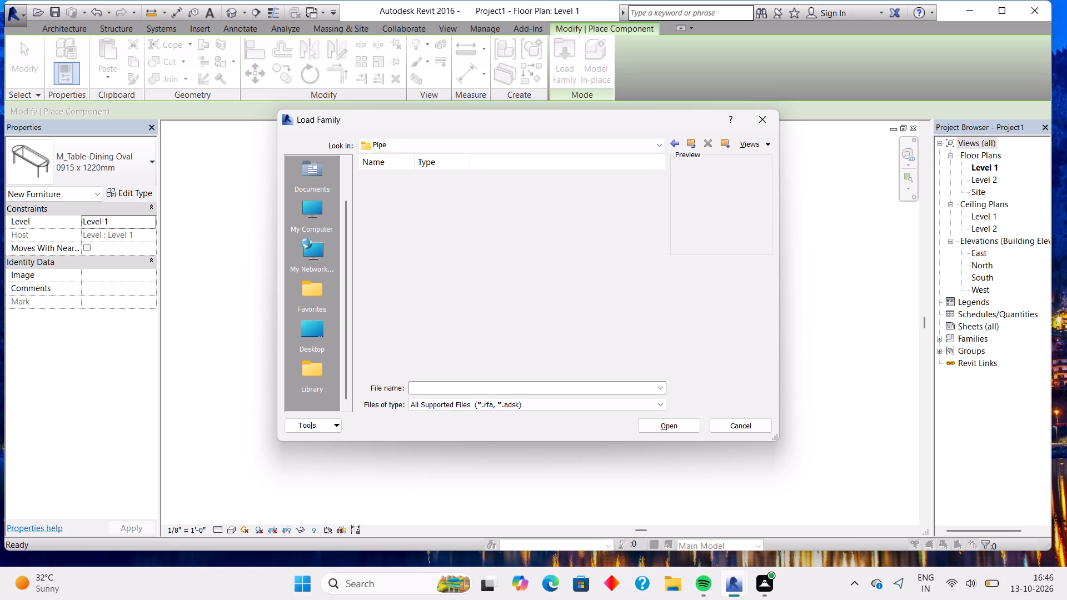
pyautogui.doubleClick(446, 192)
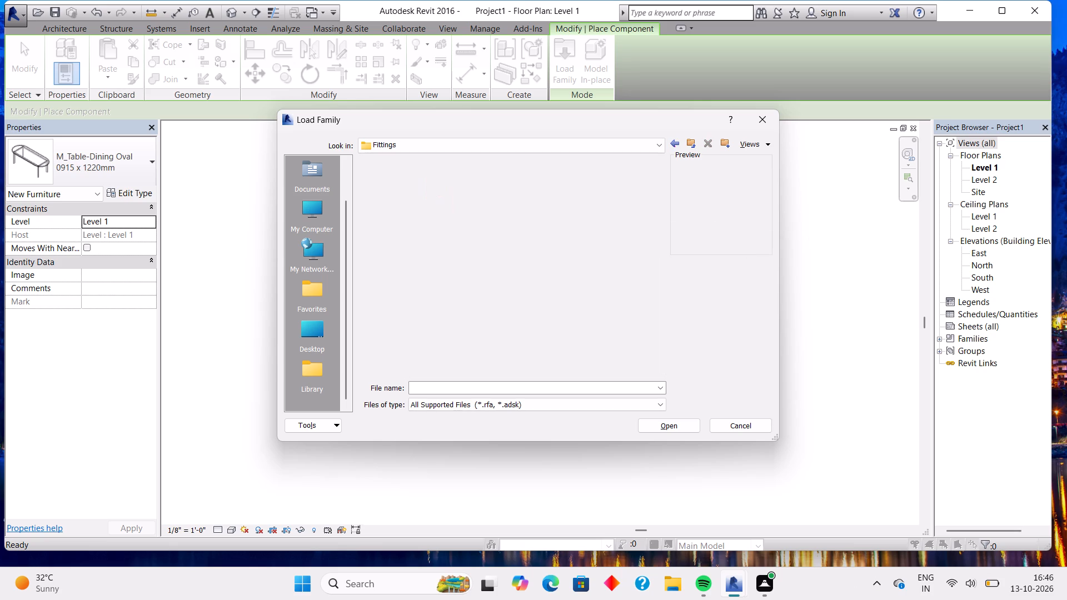
pyautogui.click(673, 144)
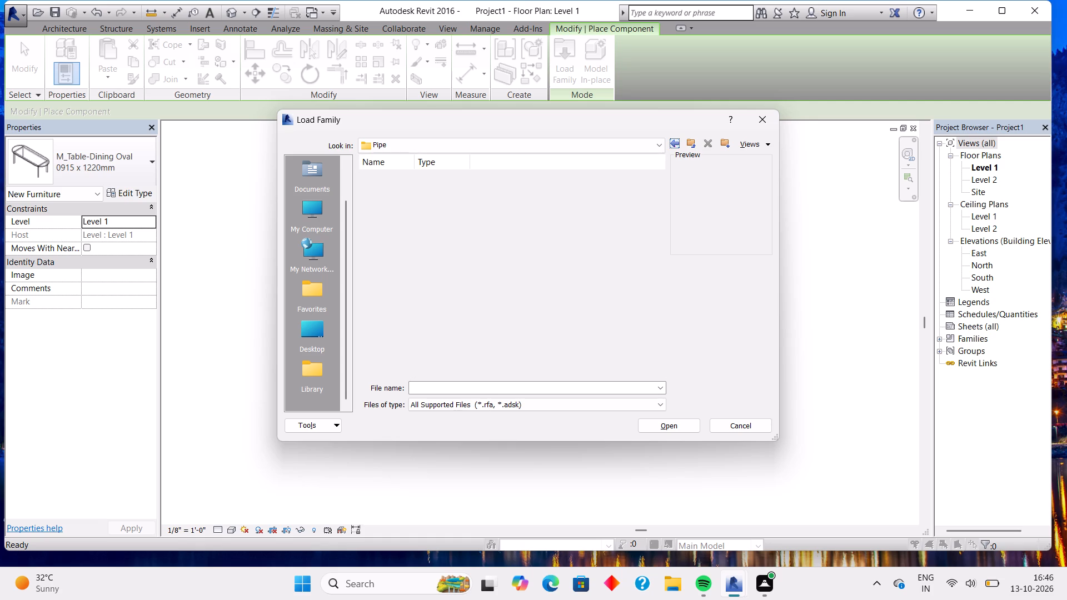
pyautogui.click(673, 144)
pyautogui.doubleClick(591, 264)
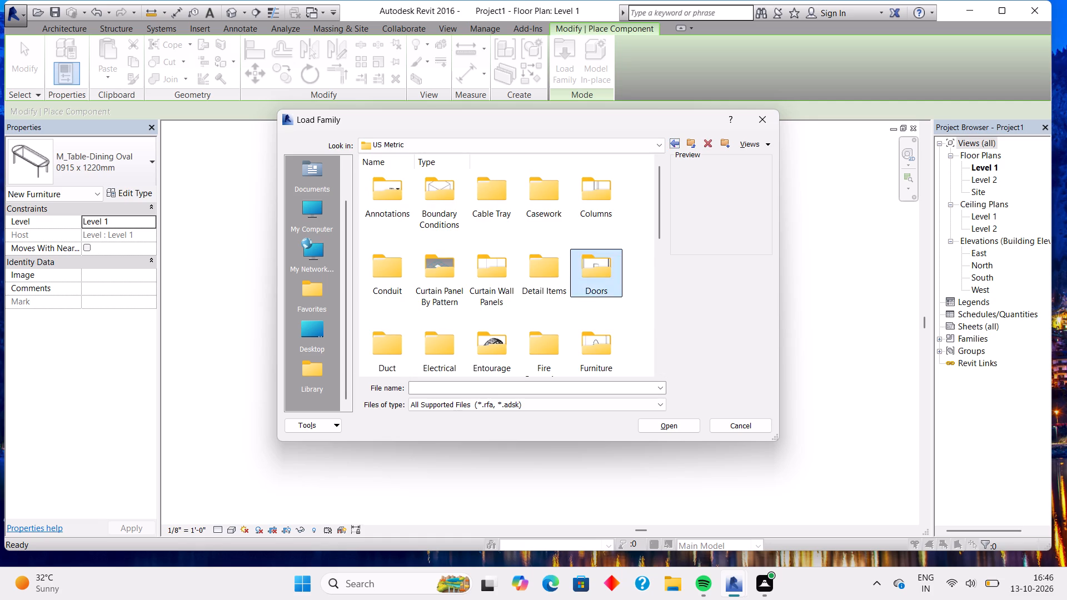
pyautogui.click(679, 146)
# Look through the remaining US Metric library folders and examine the families in the Openings folder.
pyautogui.scroll(-1, 570, 213)
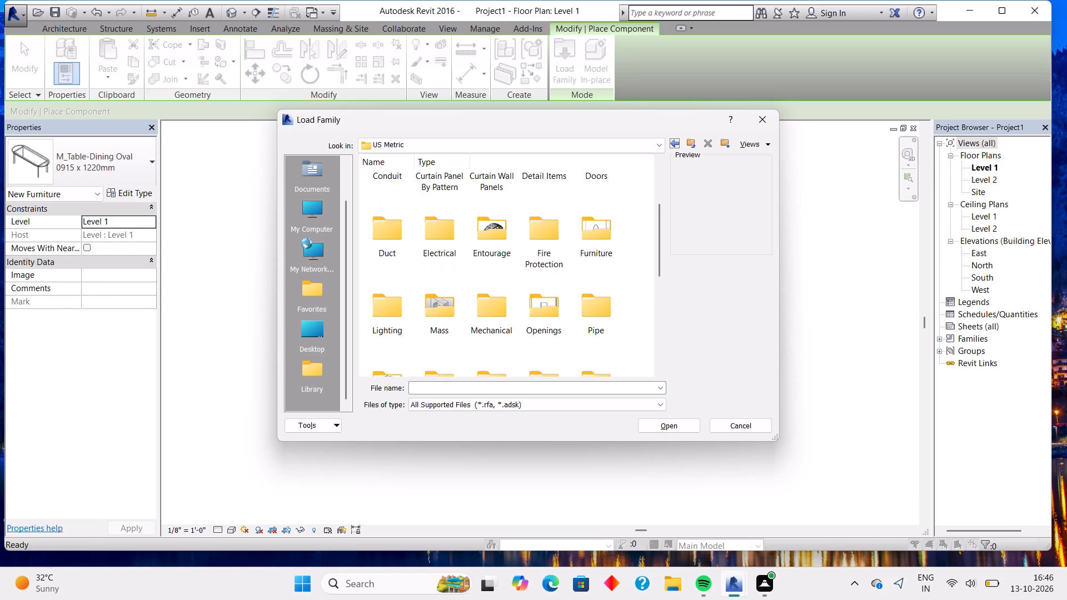
pyautogui.scroll(-1, 570, 213)
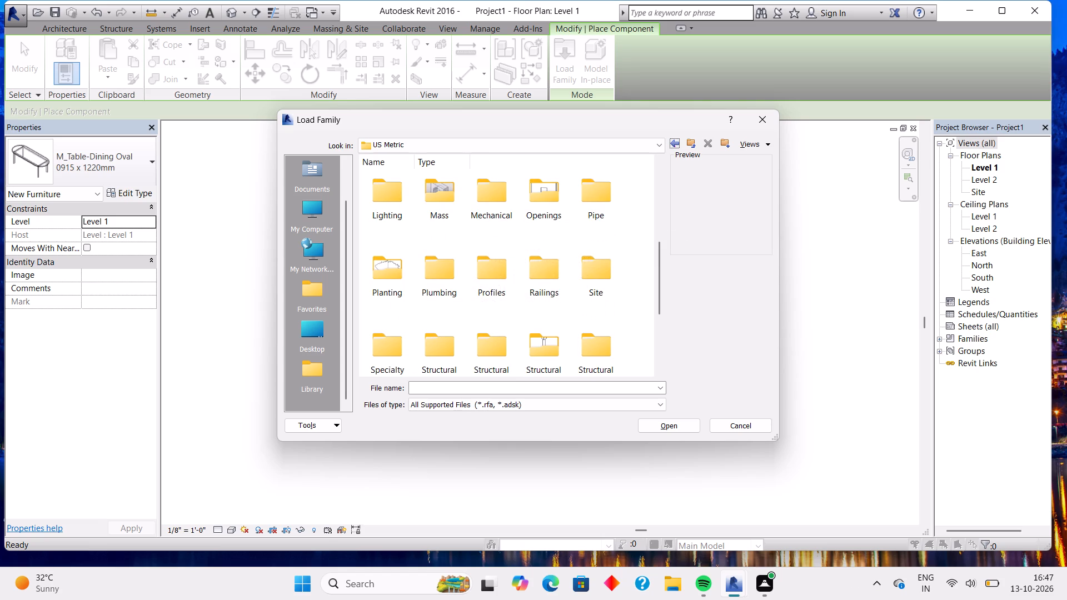
pyautogui.scroll(-3, 493, 244)
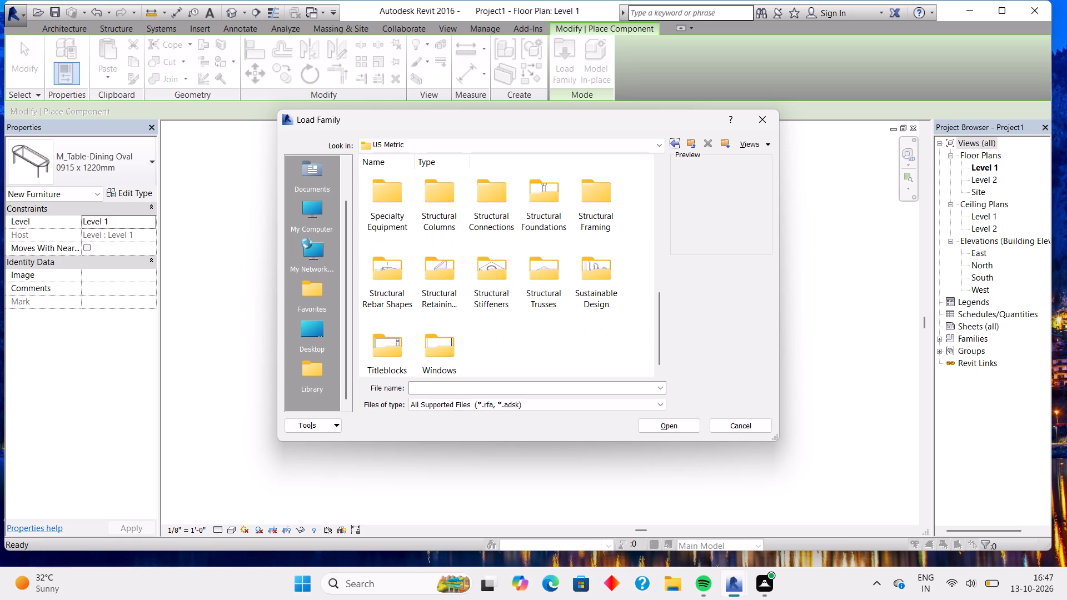
pyautogui.scroll(-1, 493, 244)
pyautogui.scroll(2, 493, 244)
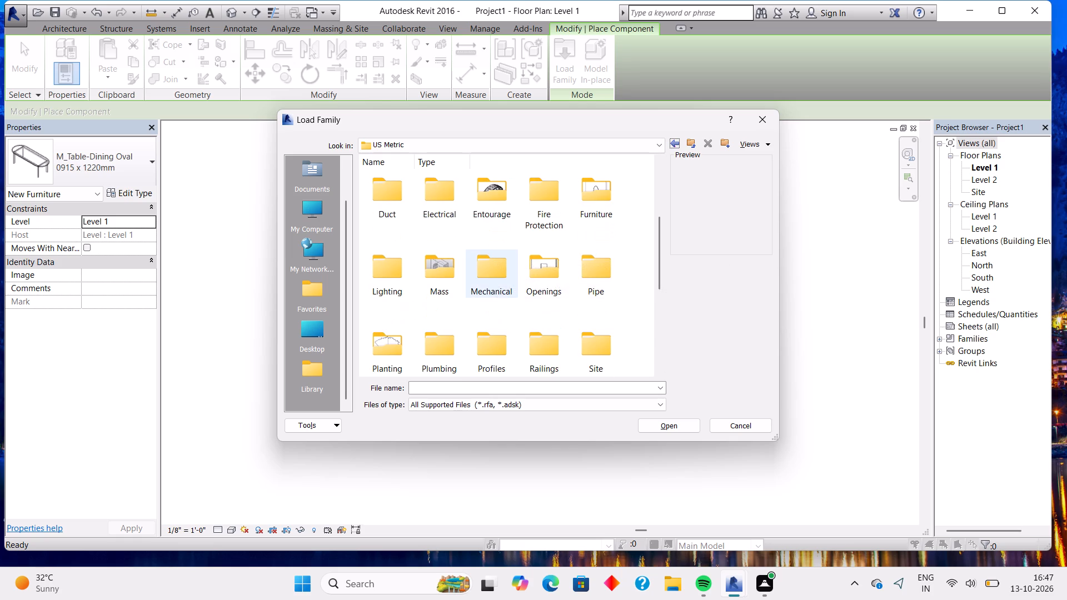
pyautogui.doubleClick(541, 258)
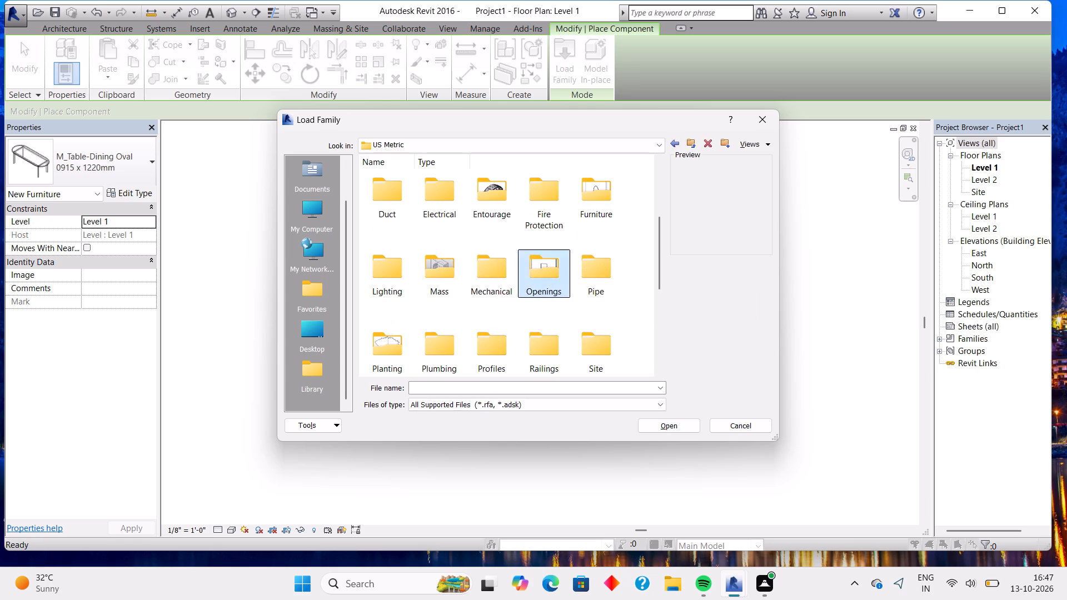
pyautogui.click(672, 146)
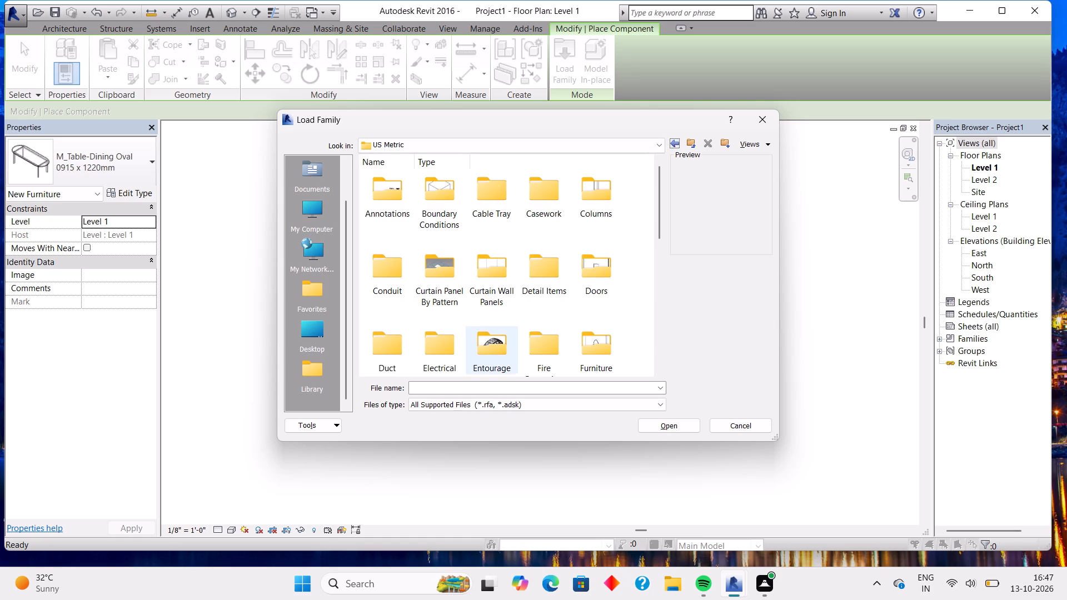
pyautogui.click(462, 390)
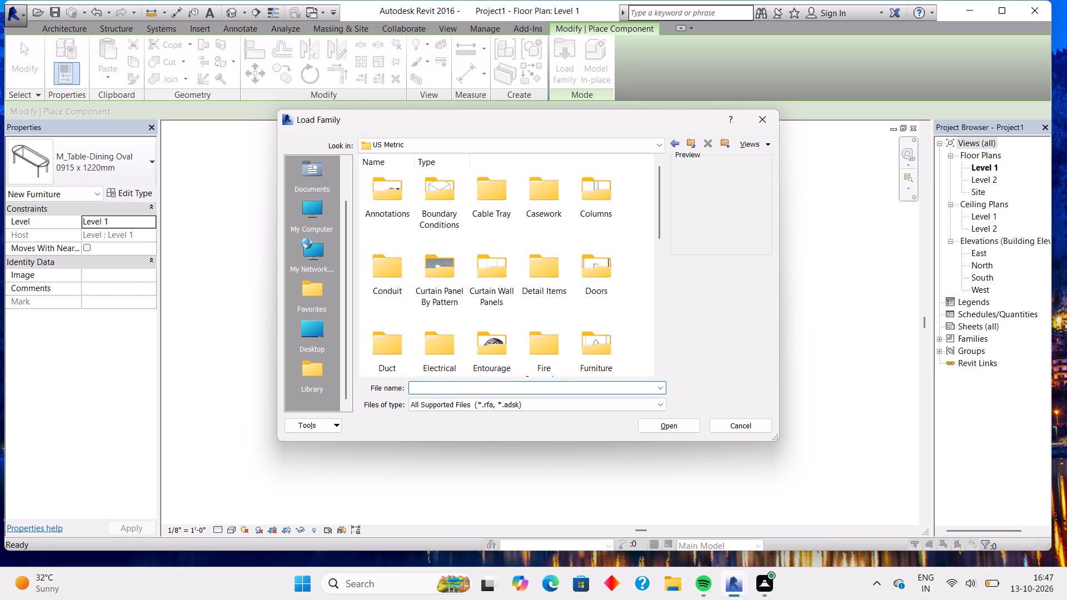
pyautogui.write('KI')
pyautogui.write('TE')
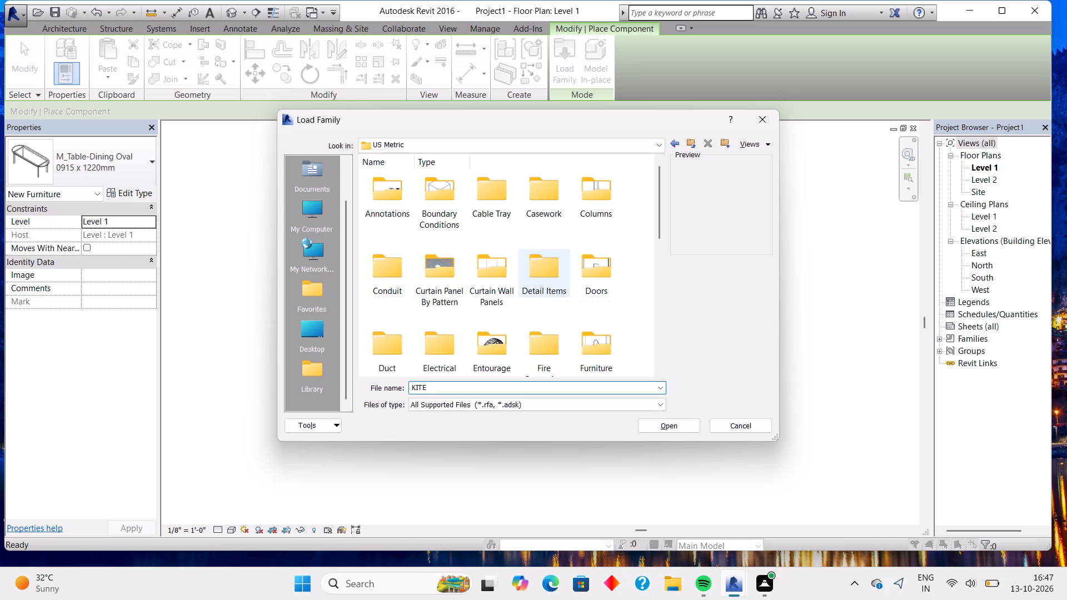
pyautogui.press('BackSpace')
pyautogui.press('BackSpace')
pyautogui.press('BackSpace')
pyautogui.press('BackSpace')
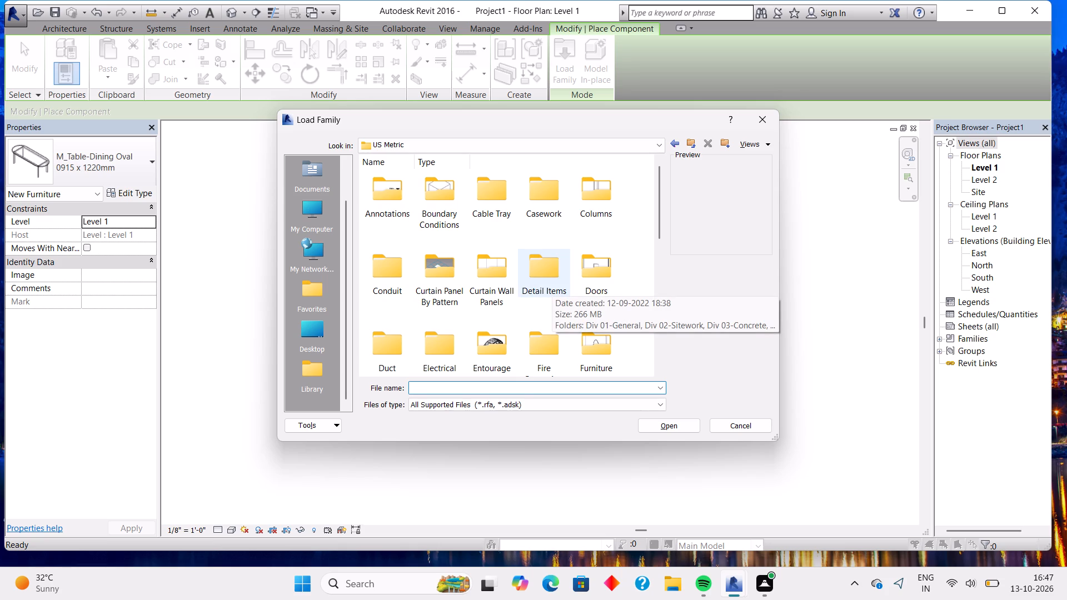
# Examine the Curtain Panel By Pattern, Curtain Wall Panels and Duct Fittings folders of the US Metric library.
pyautogui.scroll(1, 471, 264)
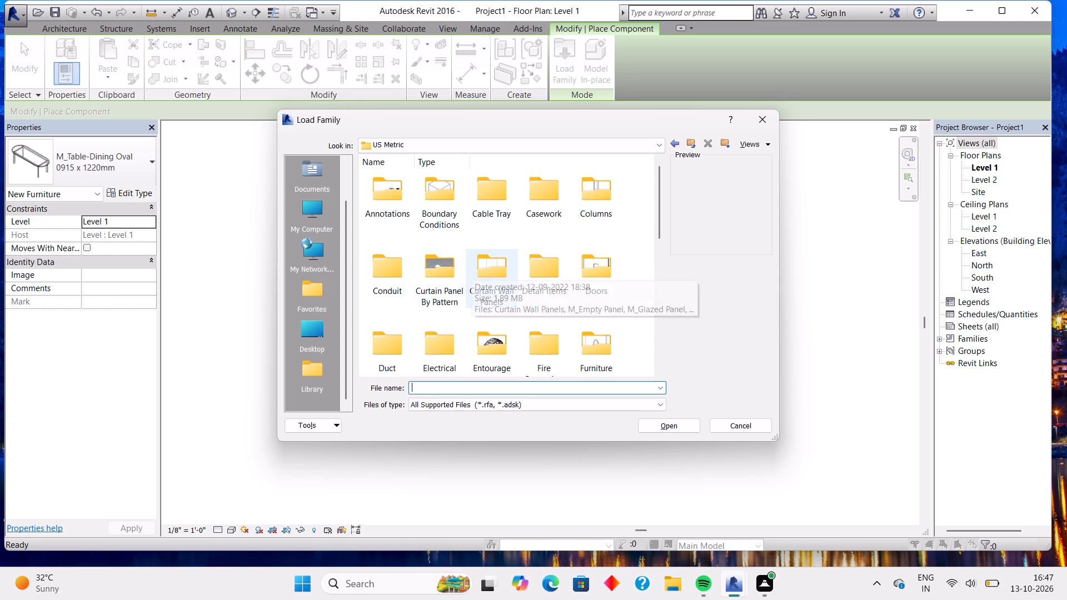
pyautogui.scroll(1, 471, 264)
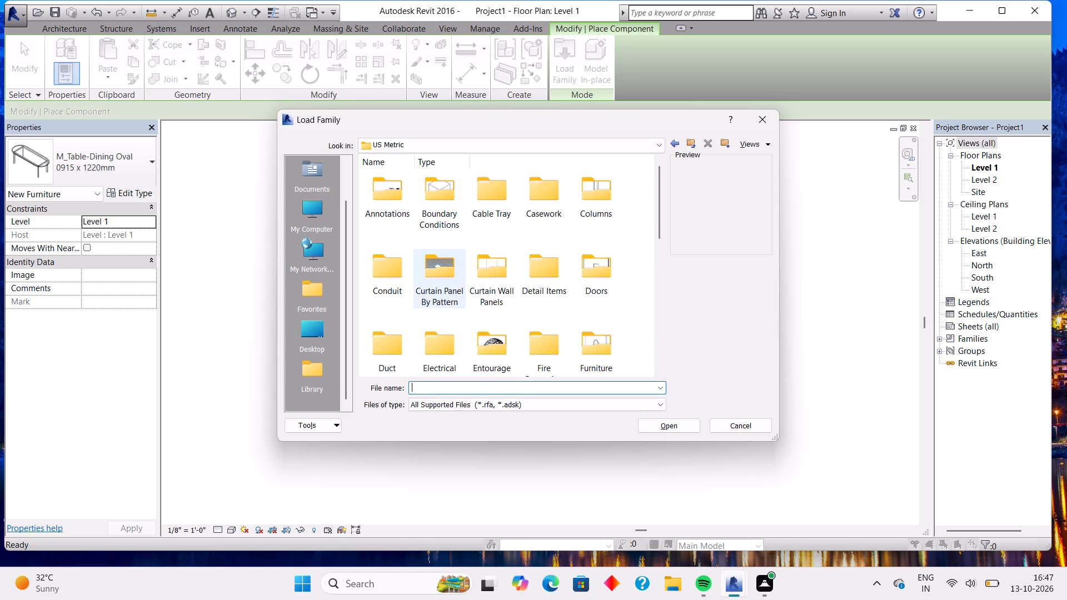
pyautogui.doubleClick(432, 272)
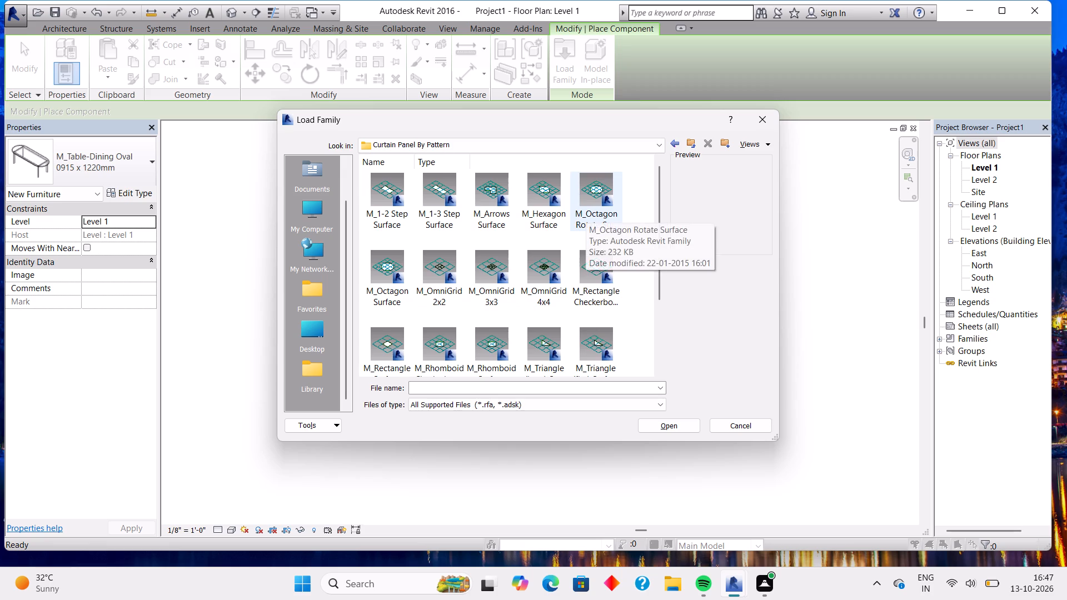
pyautogui.click(674, 142)
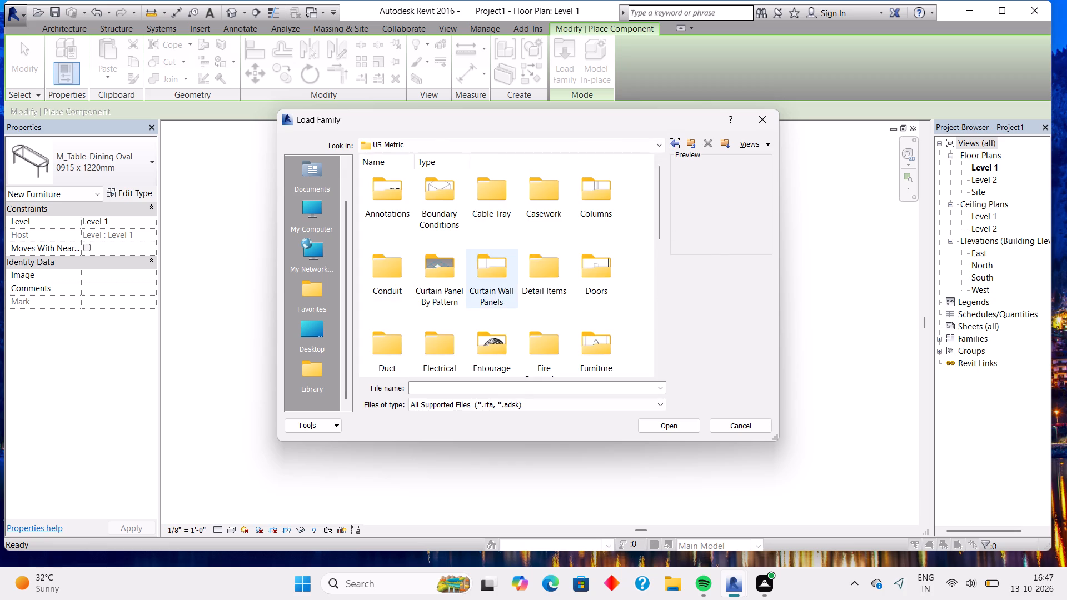
pyautogui.doubleClick(502, 283)
pyautogui.click(676, 140)
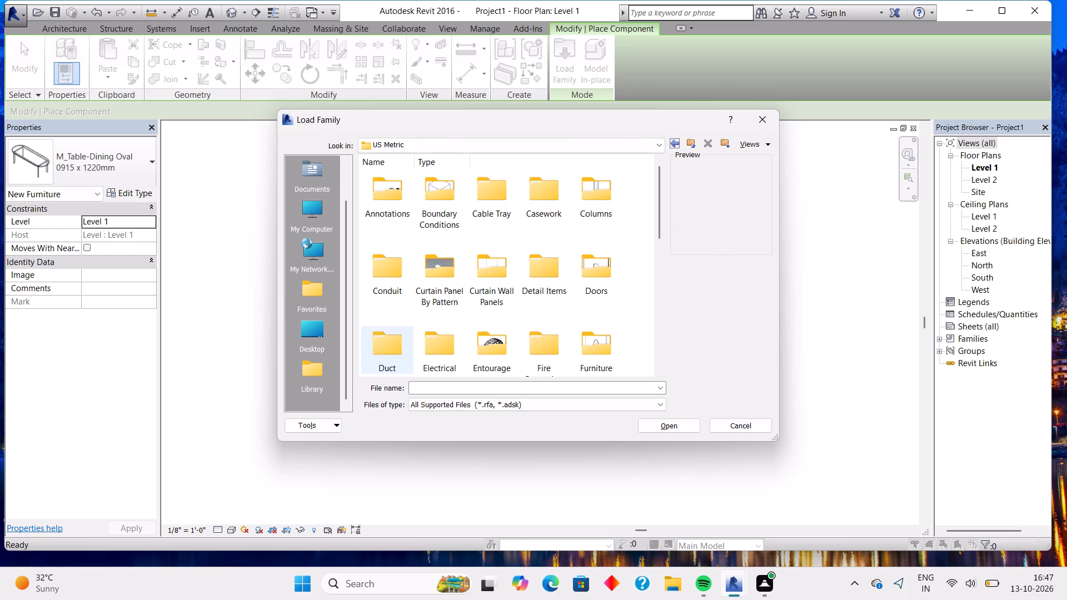
pyautogui.doubleClick(402, 338)
pyautogui.doubleClick(432, 201)
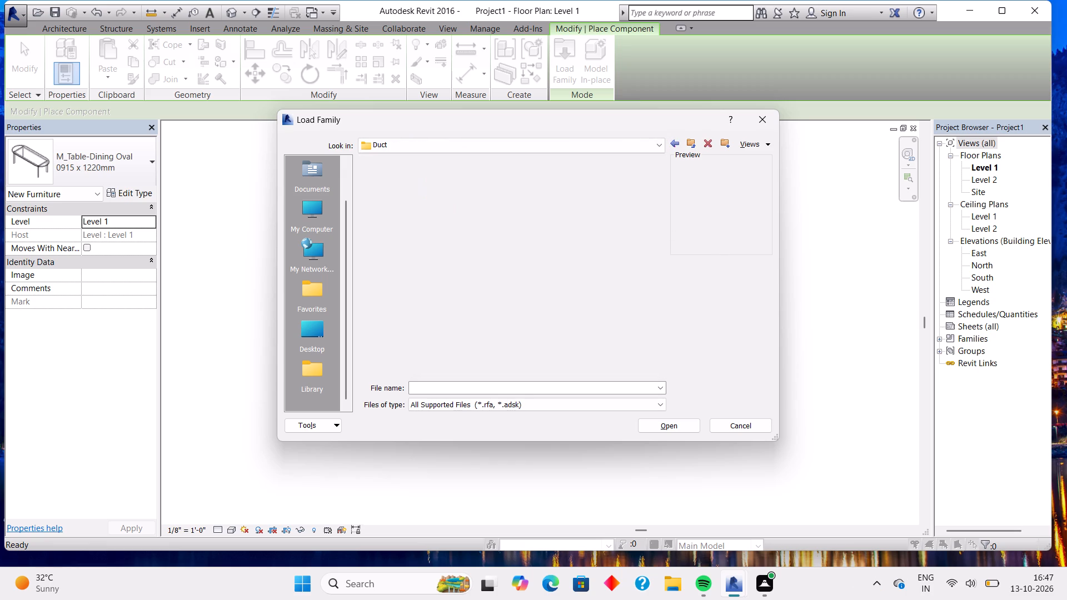
pyautogui.click(678, 138)
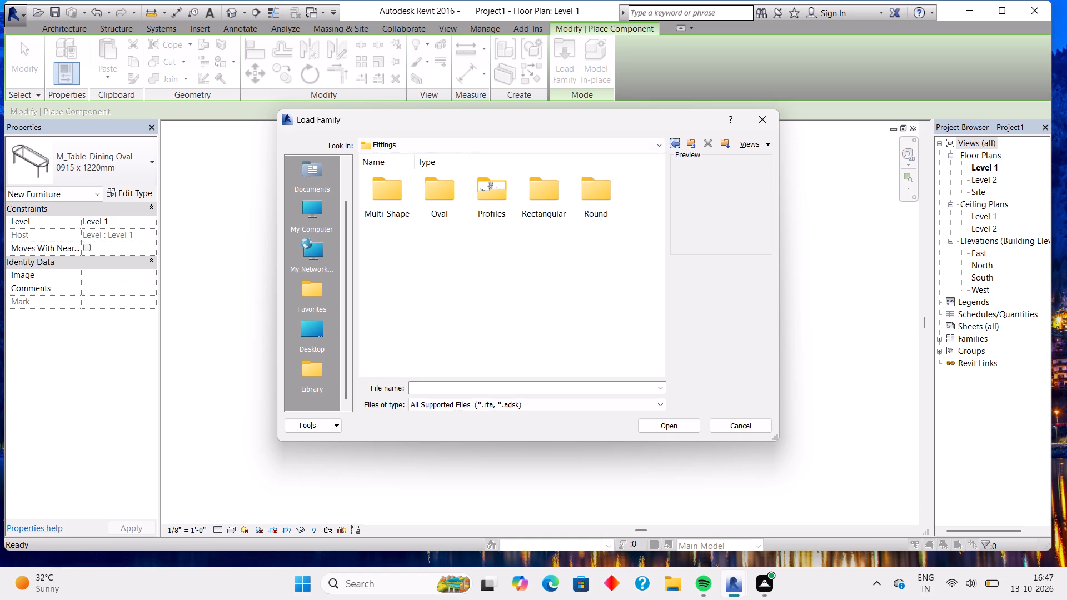
pyautogui.click(678, 138)
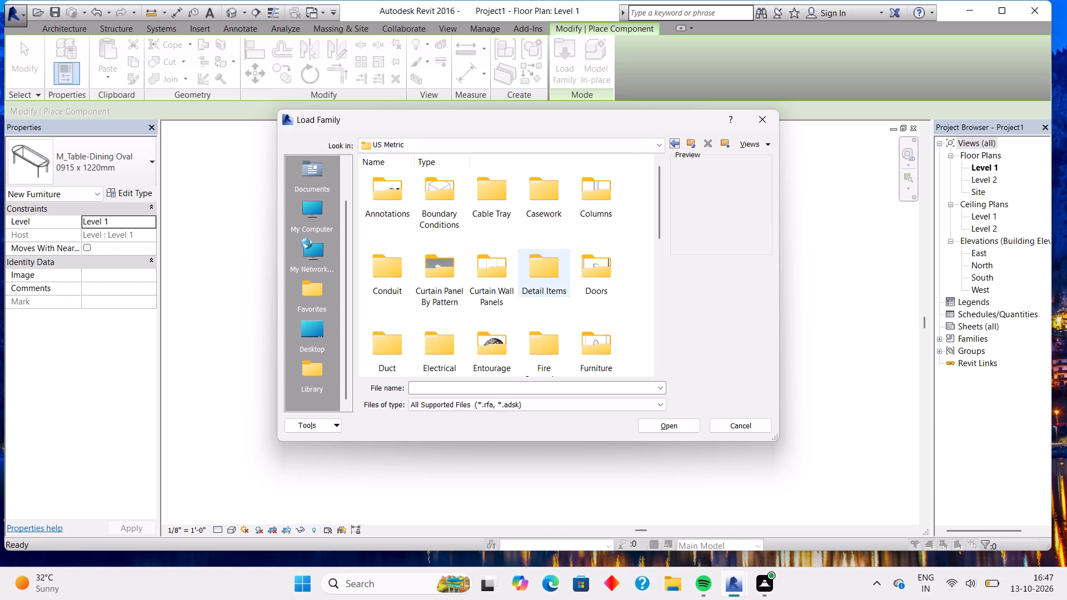
# Check the Lighting folder and the Pipe Accessories folder of the US Metric library for a family to load.
pyautogui.scroll(4, 543, 259)
pyautogui.scroll(-1, 543, 259)
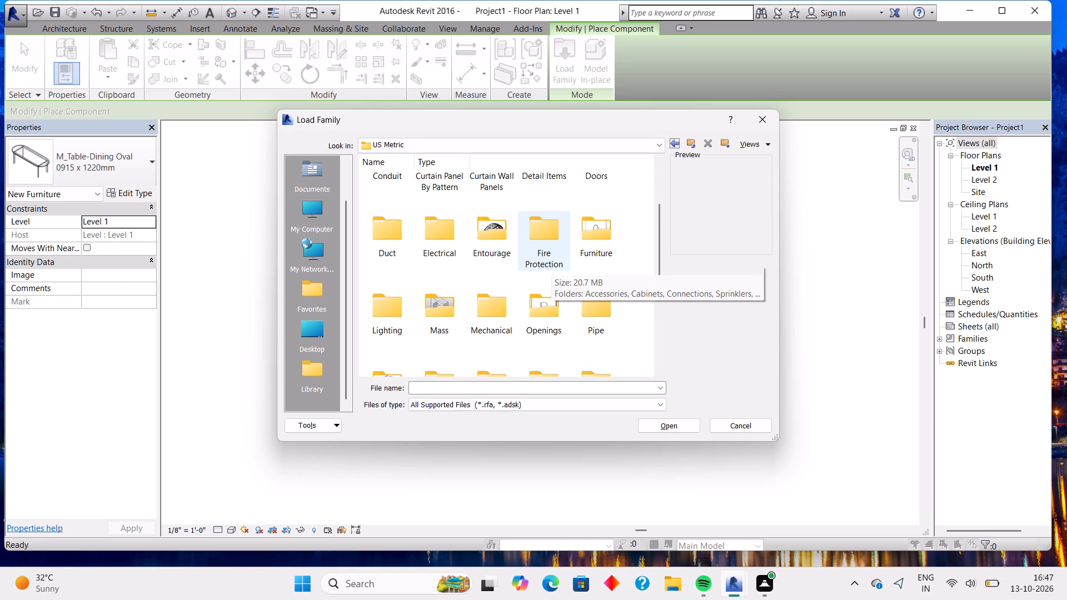
pyautogui.doubleClick(382, 316)
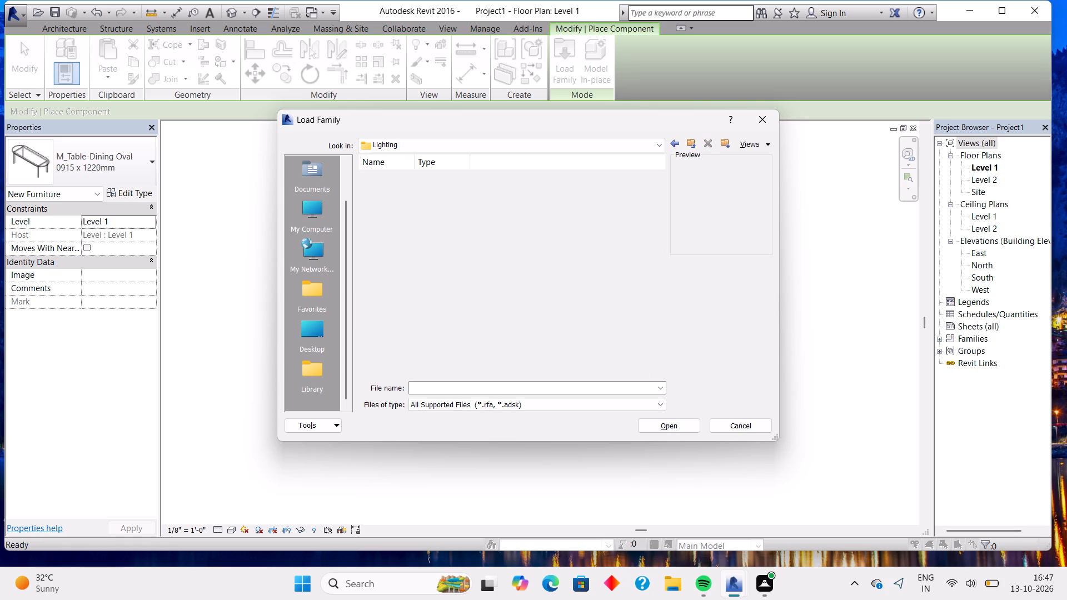
pyautogui.click(671, 147)
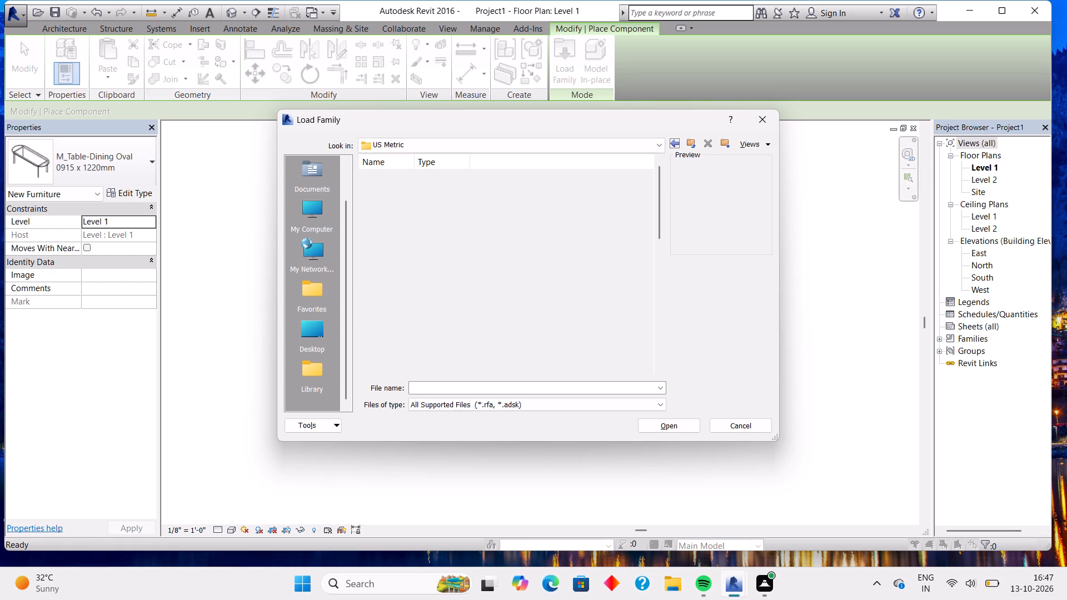
pyautogui.scroll(-1, 485, 284)
pyautogui.scroll(1, 518, 252)
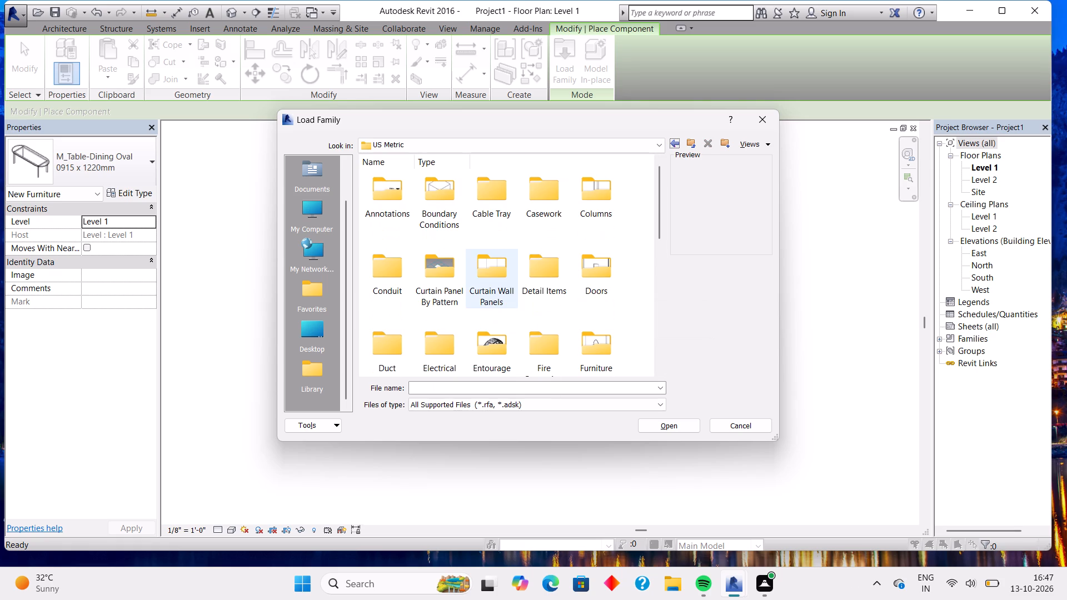
pyautogui.scroll(-1, 514, 253)
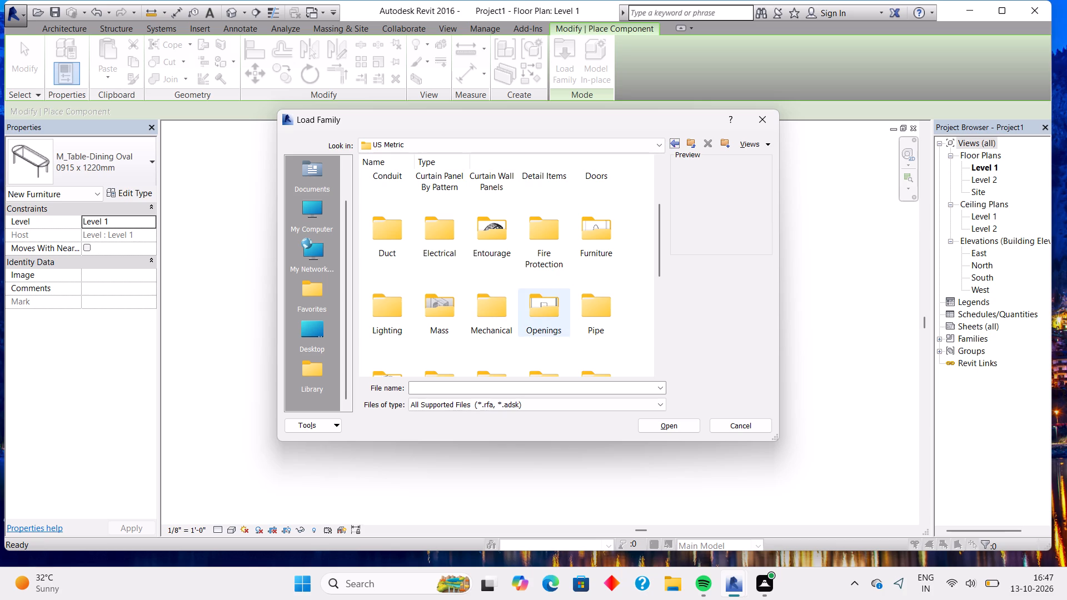
pyautogui.doubleClick(587, 302)
pyautogui.doubleClick(387, 192)
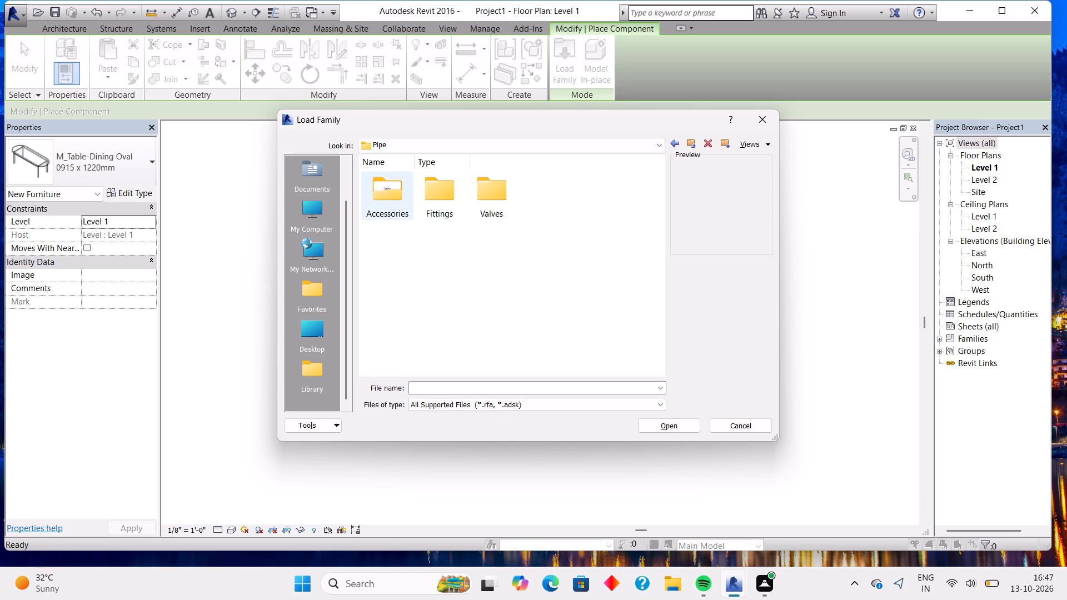
pyautogui.click(673, 147)
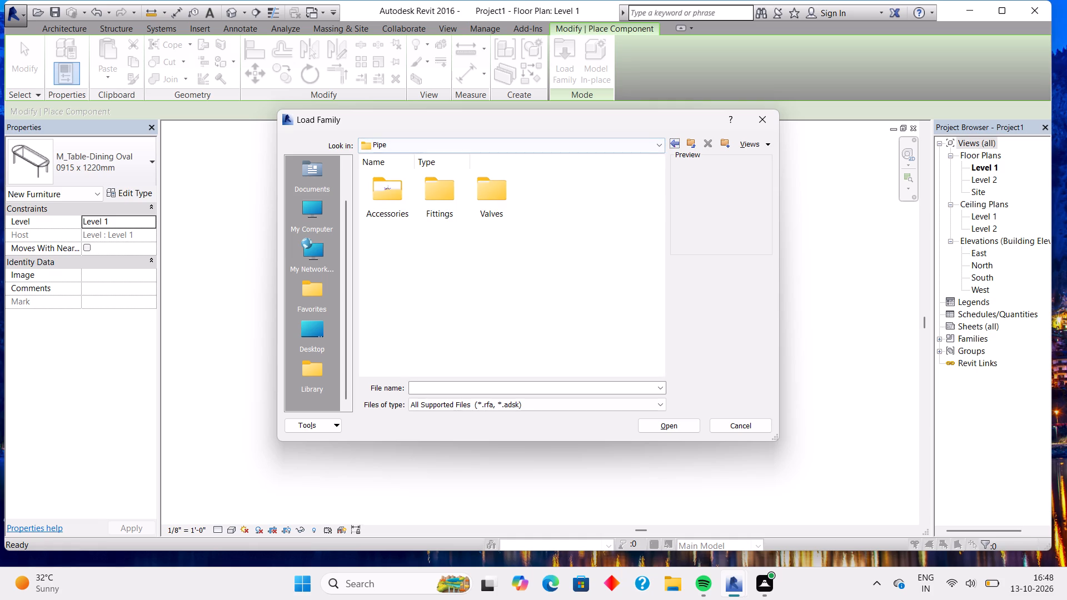
pyautogui.click(680, 140)
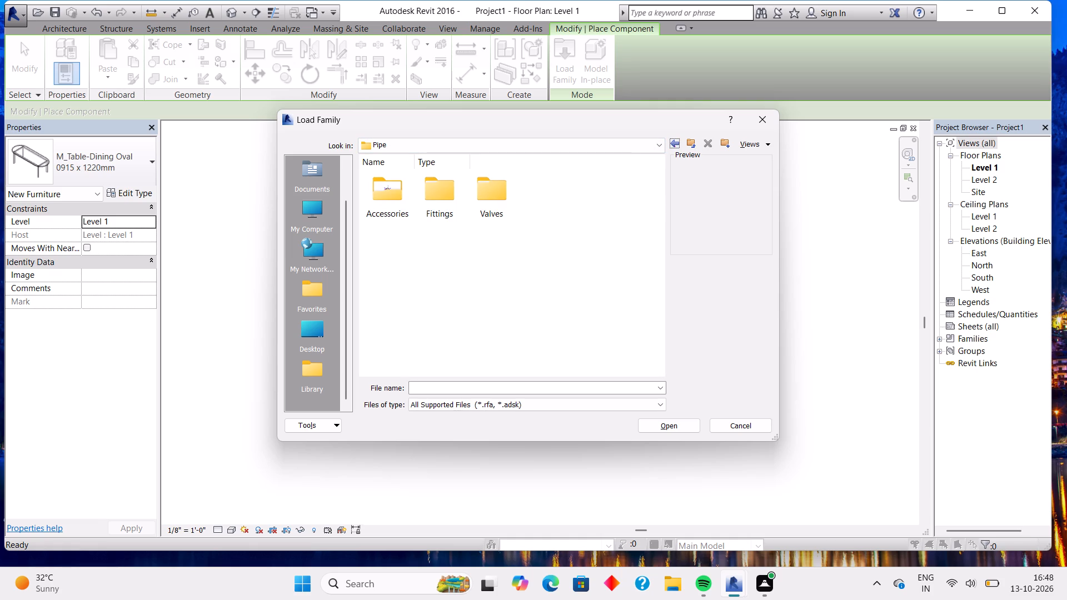
pyautogui.click(676, 147)
# Examine the Equipment subfolder of the Plumbing folder in the US Metric library.
pyautogui.scroll(-1, 535, 277)
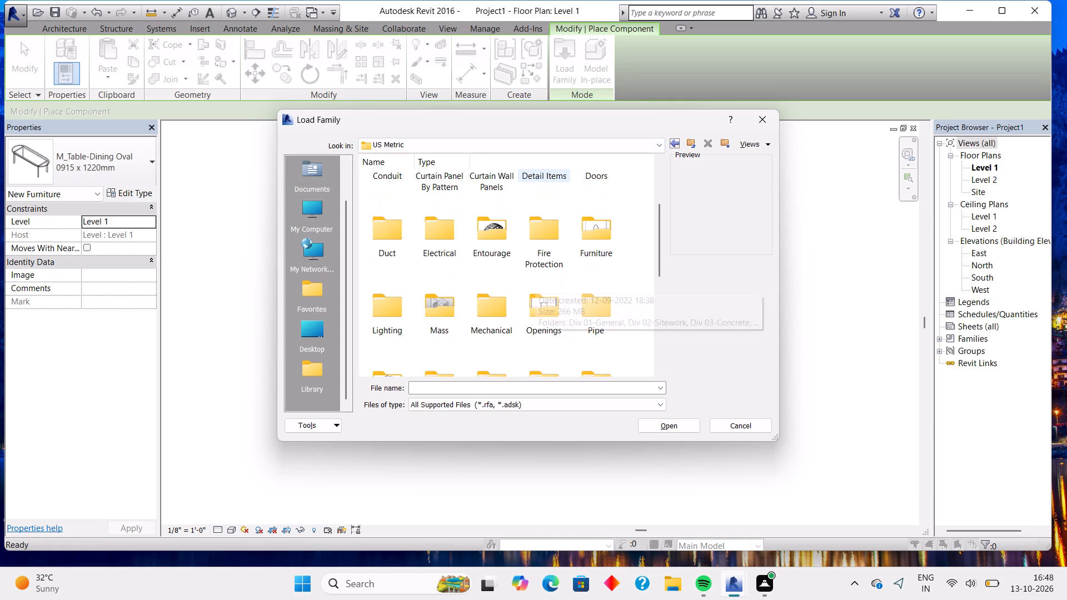
pyautogui.scroll(-1, 535, 277)
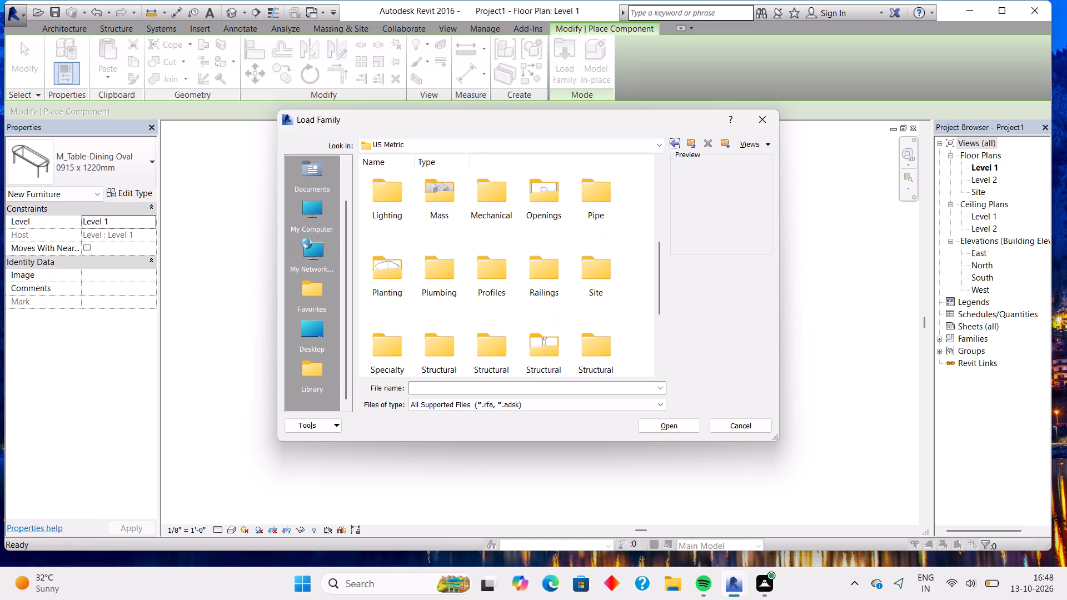
pyautogui.doubleClick(432, 271)
pyautogui.doubleClick(386, 198)
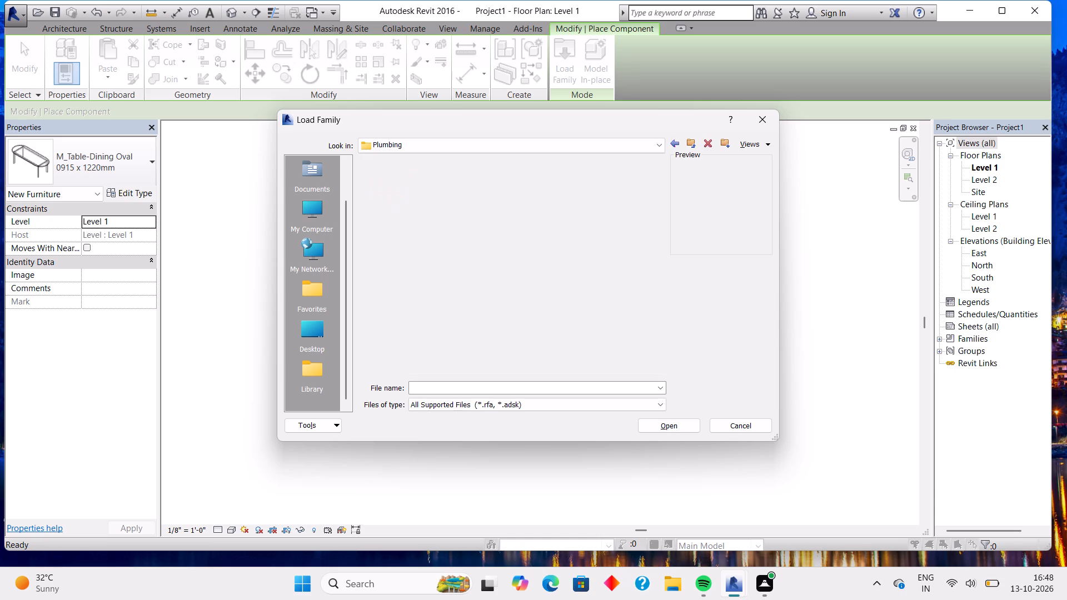
pyautogui.doubleClick(392, 203)
pyautogui.click(672, 147)
pyautogui.click(672, 147)
pyautogui.click(672, 147)
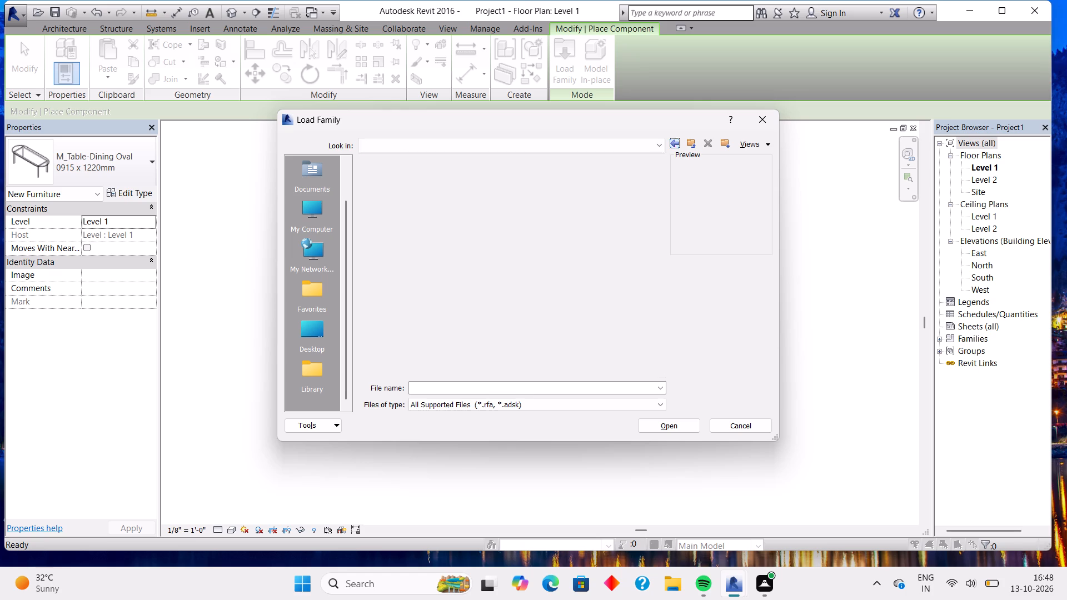
# Examine the Utilities, Logistics and Parking subfolders of the US Metric library's Site folder for a suitable component.
pyautogui.scroll(-1, 508, 287)
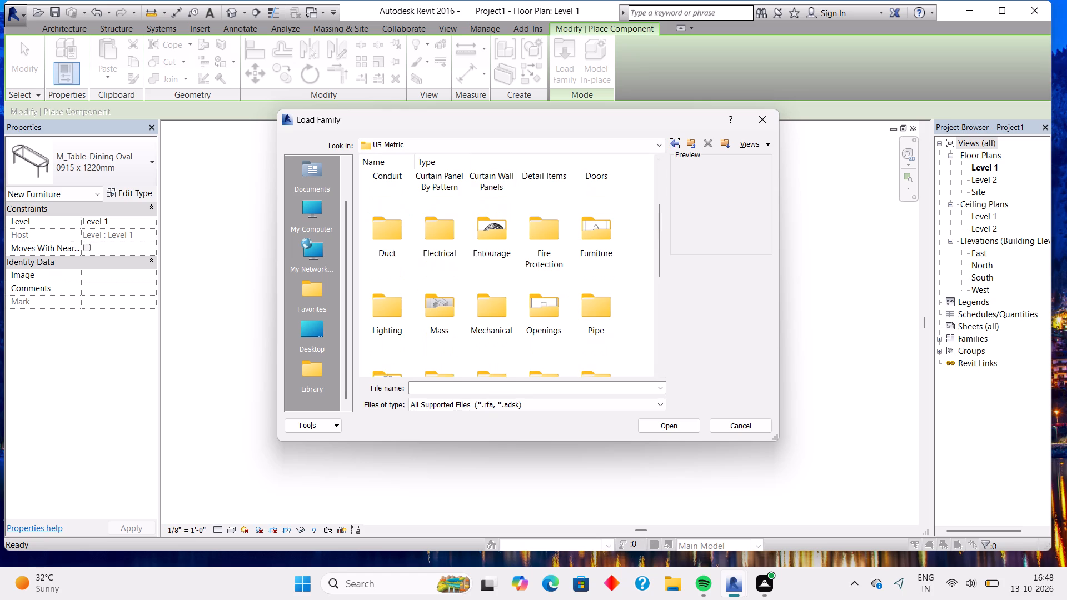
pyautogui.scroll(-1, 508, 281)
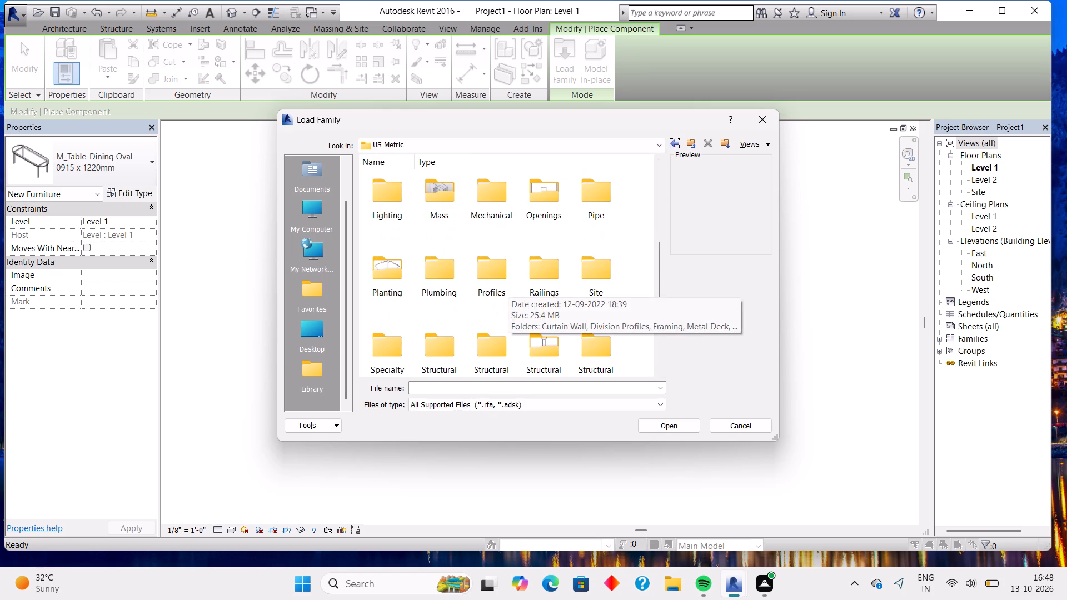
pyautogui.doubleClick(594, 262)
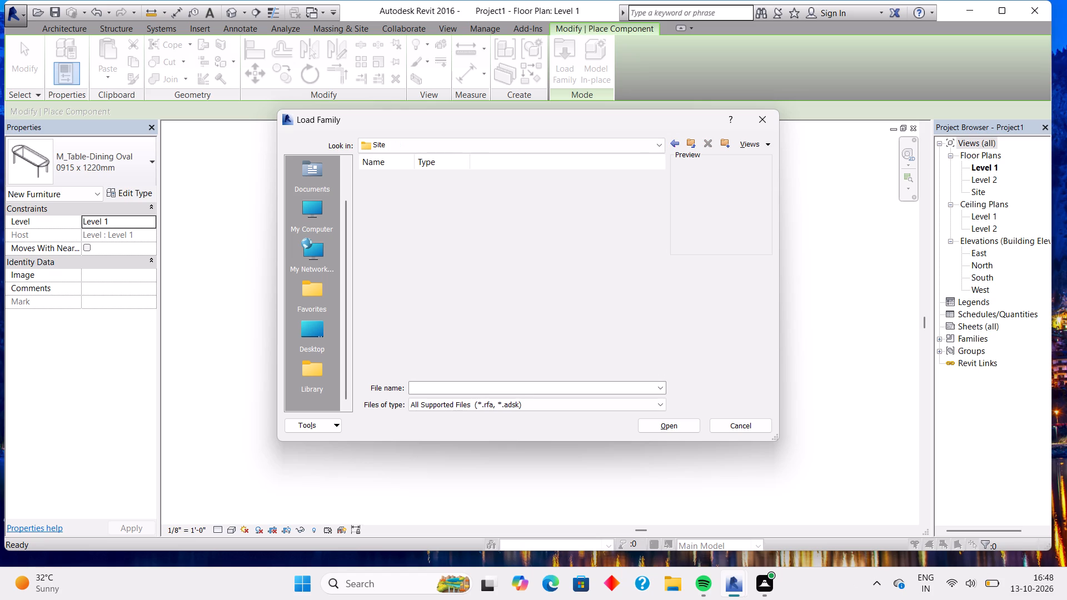
pyautogui.doubleClick(542, 201)
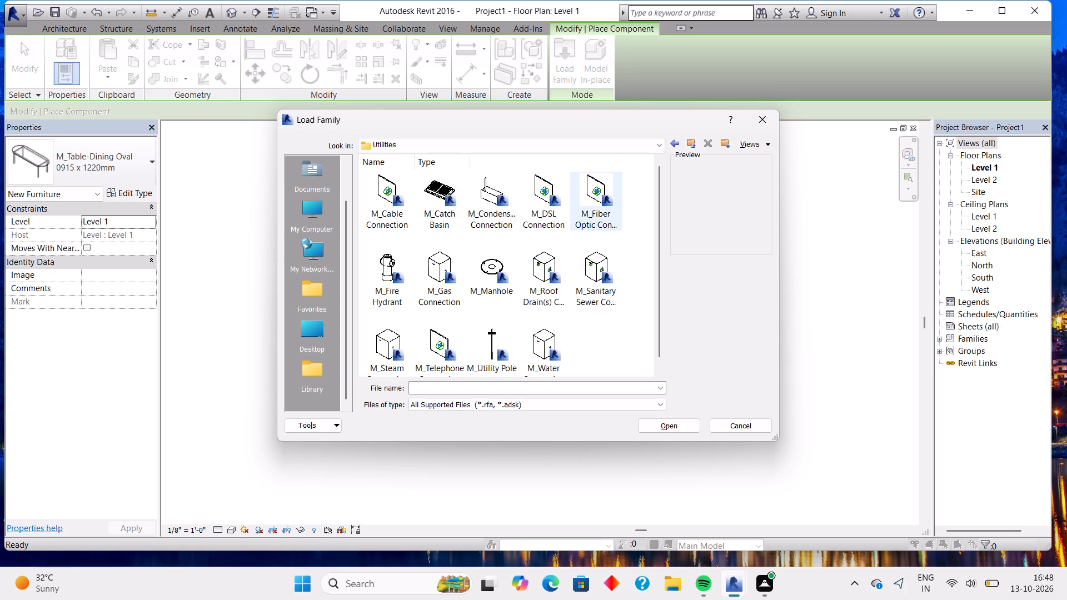
pyautogui.scroll(-3, 585, 242)
pyautogui.scroll(5, 585, 242)
pyautogui.click(677, 141)
pyautogui.doubleClick(455, 203)
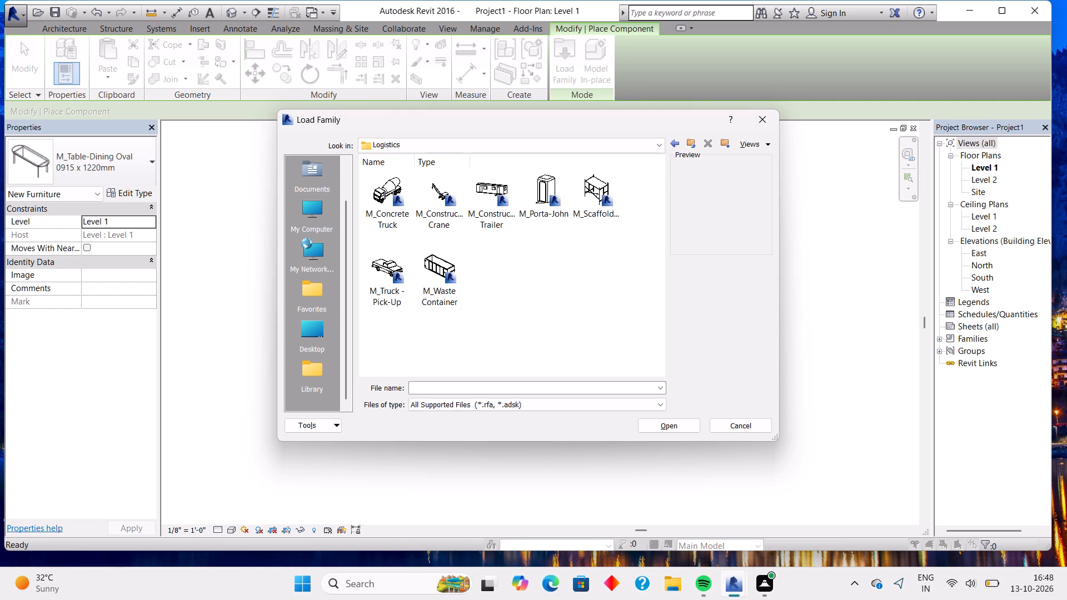
pyautogui.click(677, 147)
pyautogui.doubleClick(494, 201)
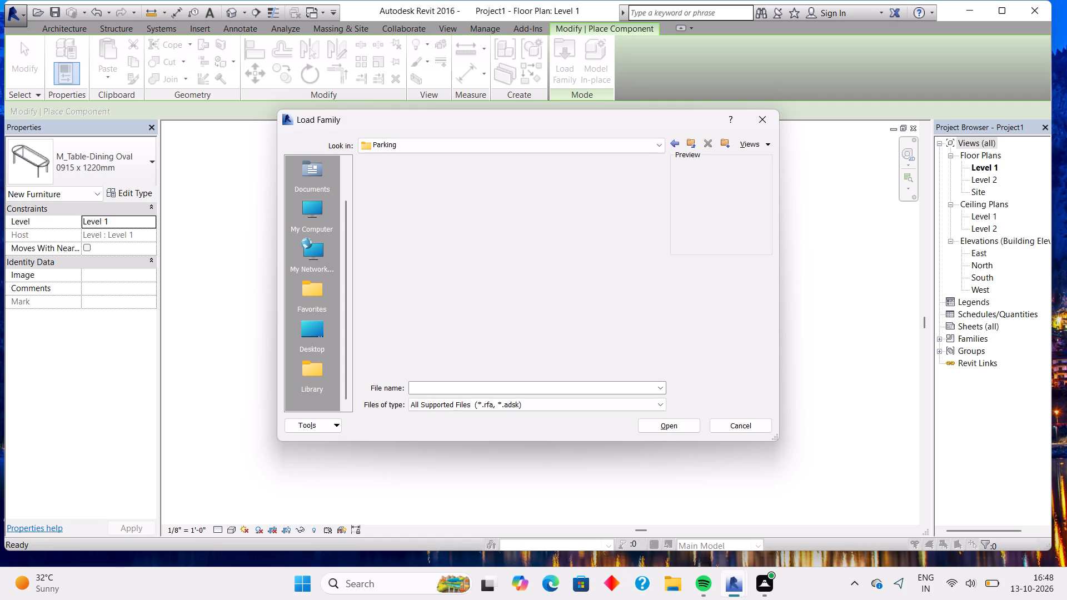
pyautogui.click(674, 147)
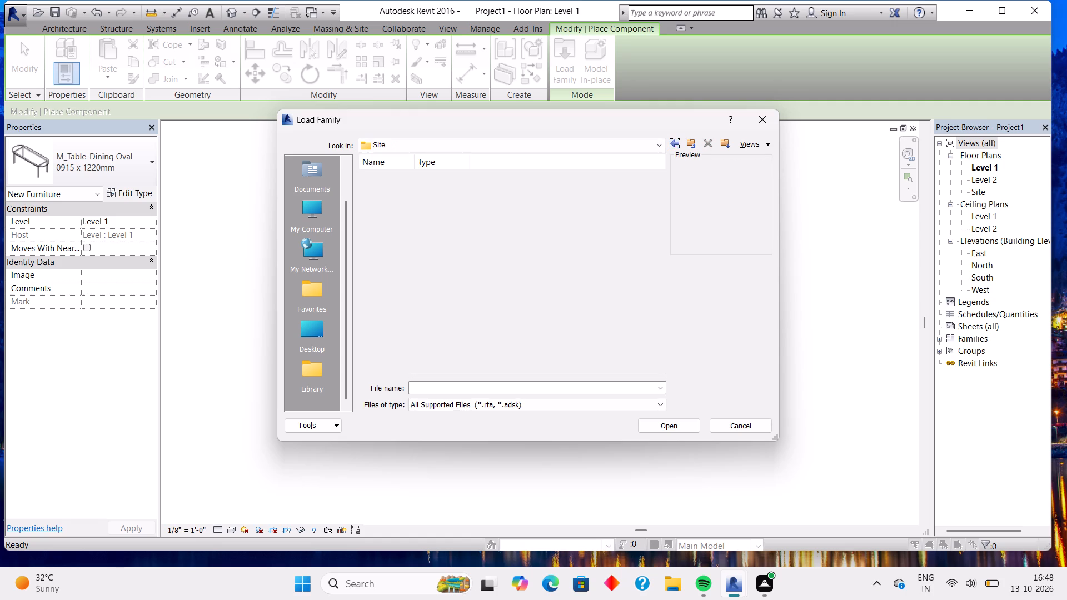
pyautogui.doubleClick(539, 182)
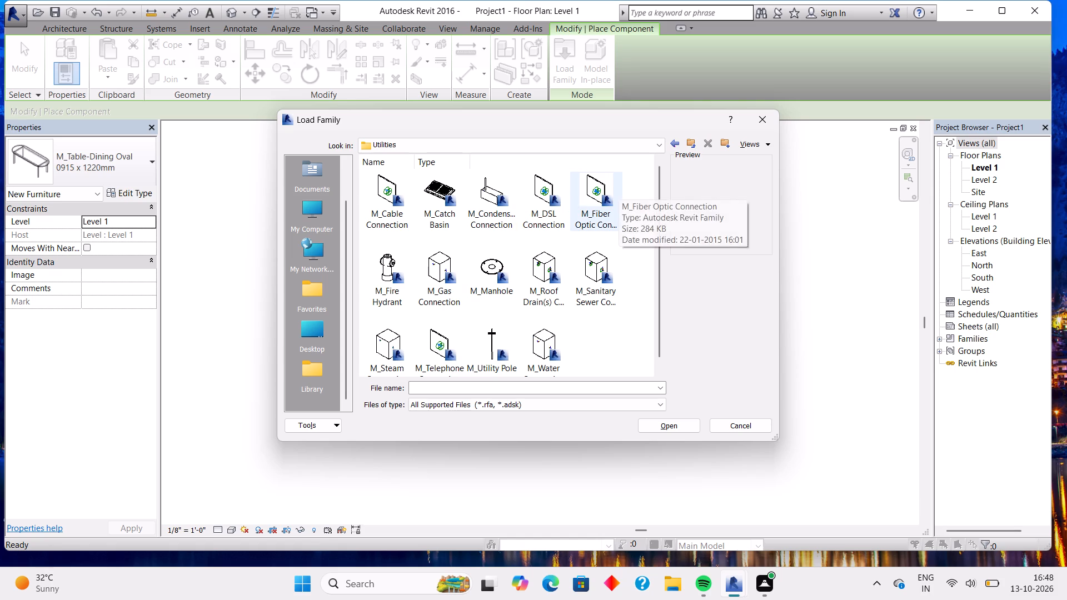
pyautogui.click(674, 148)
pyautogui.click(674, 148)
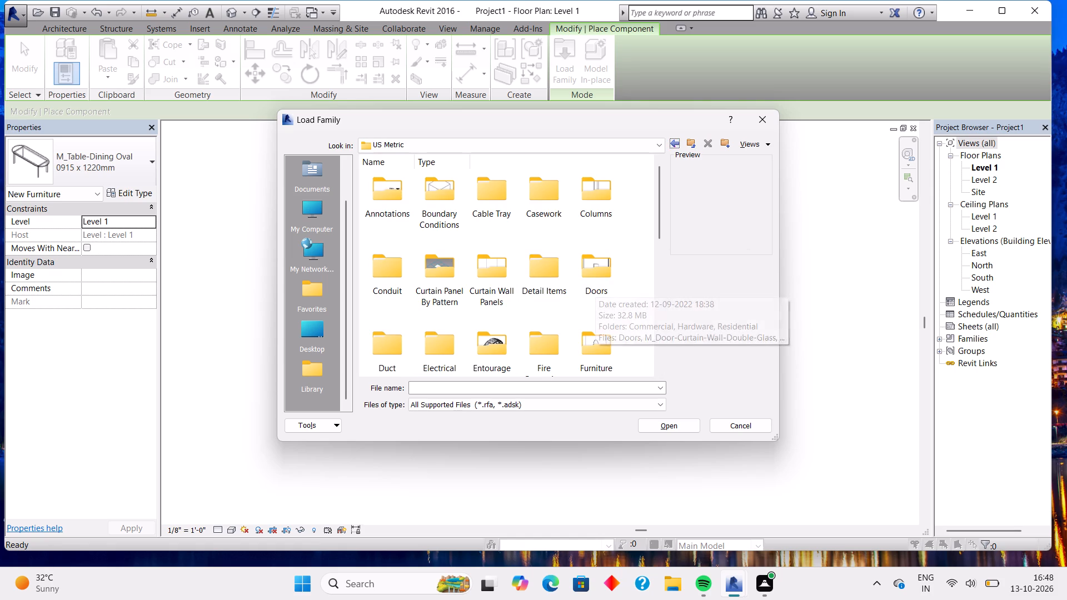
# Examine the Duct folder's Accessories, including its Filters families, and its Fittings subfolder in the US Metric library.
pyautogui.doubleClick(390, 352)
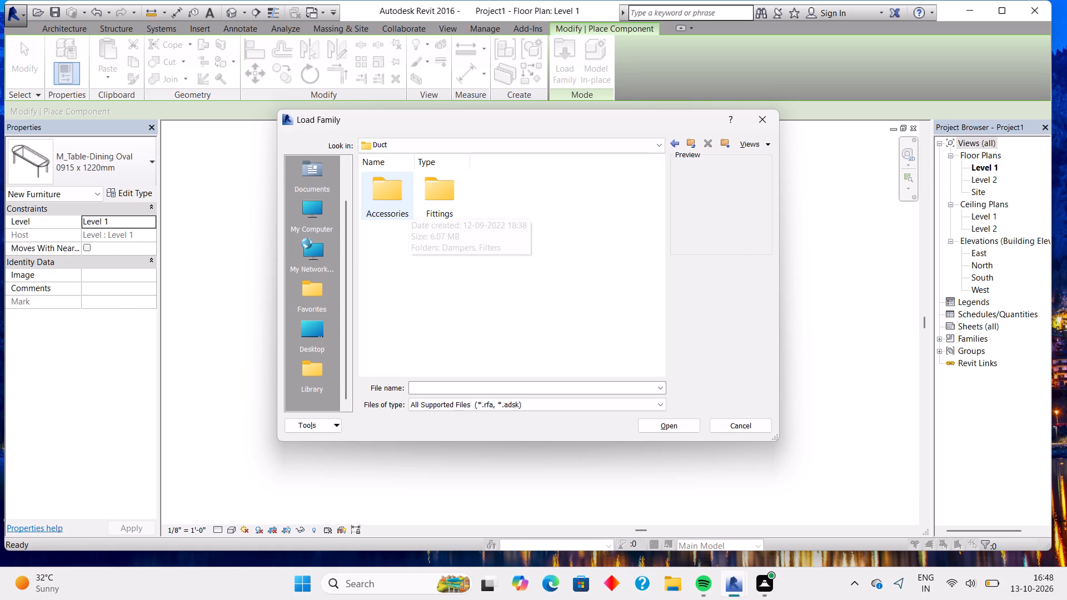
pyautogui.doubleClick(374, 188)
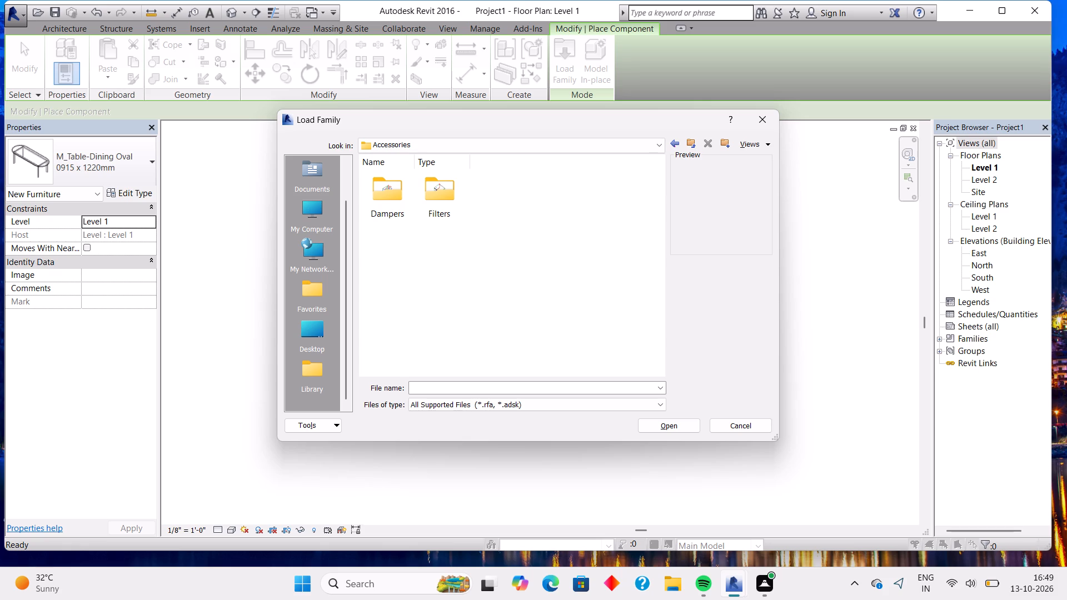
pyautogui.doubleClick(453, 206)
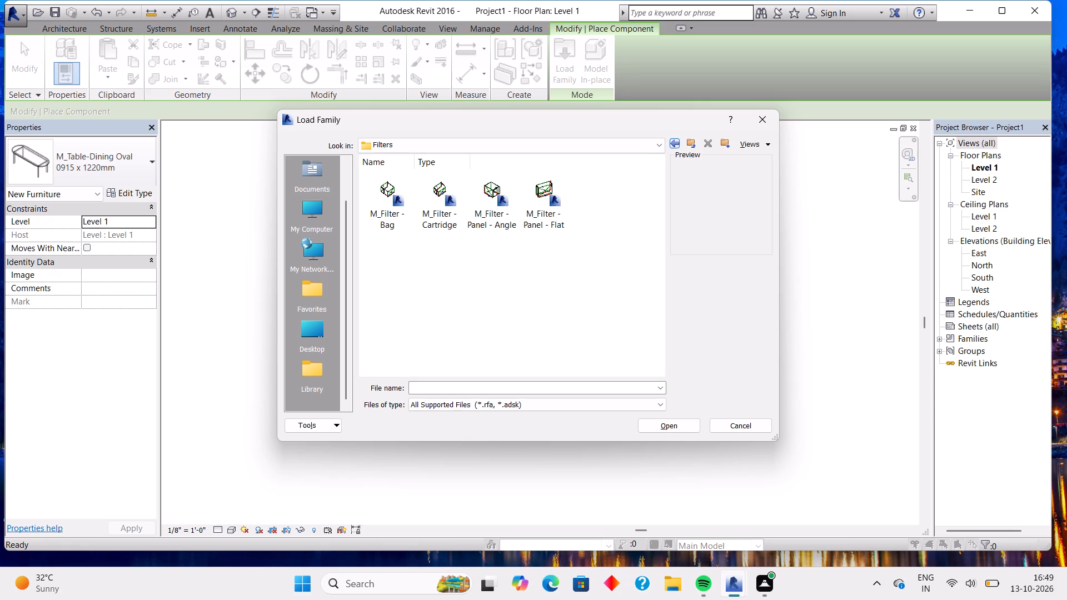
pyautogui.click(677, 144)
pyautogui.click(677, 144)
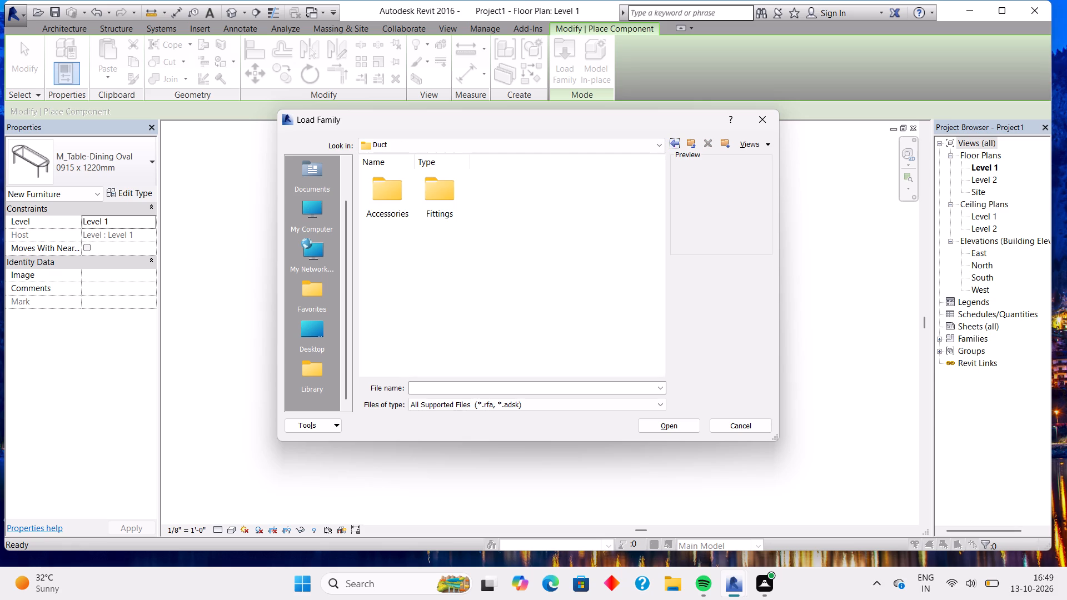
pyautogui.doubleClick(452, 201)
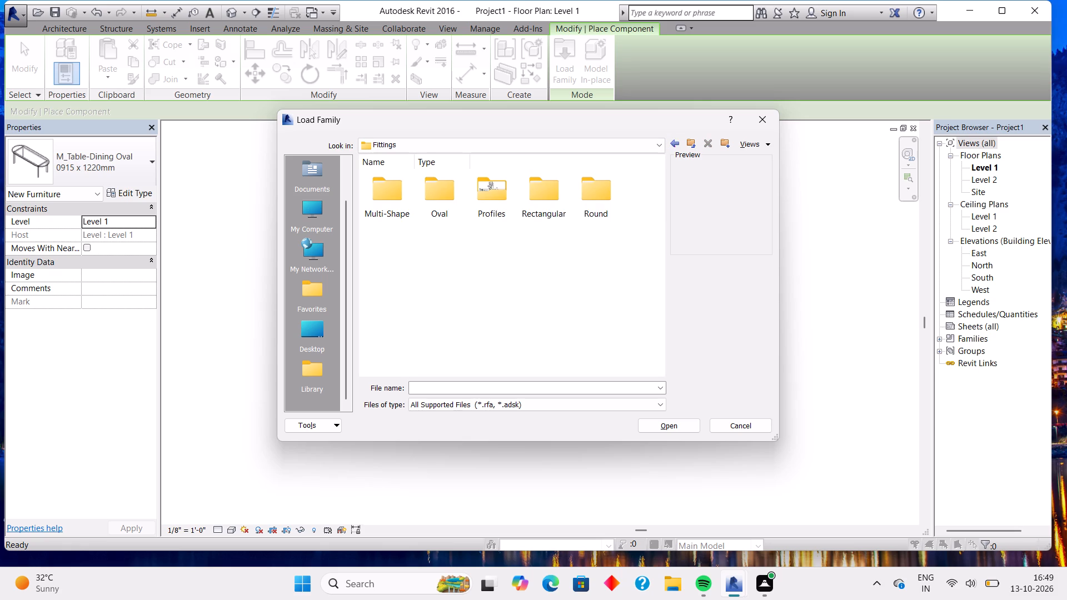
pyautogui.click(675, 143)
pyautogui.click(675, 143)
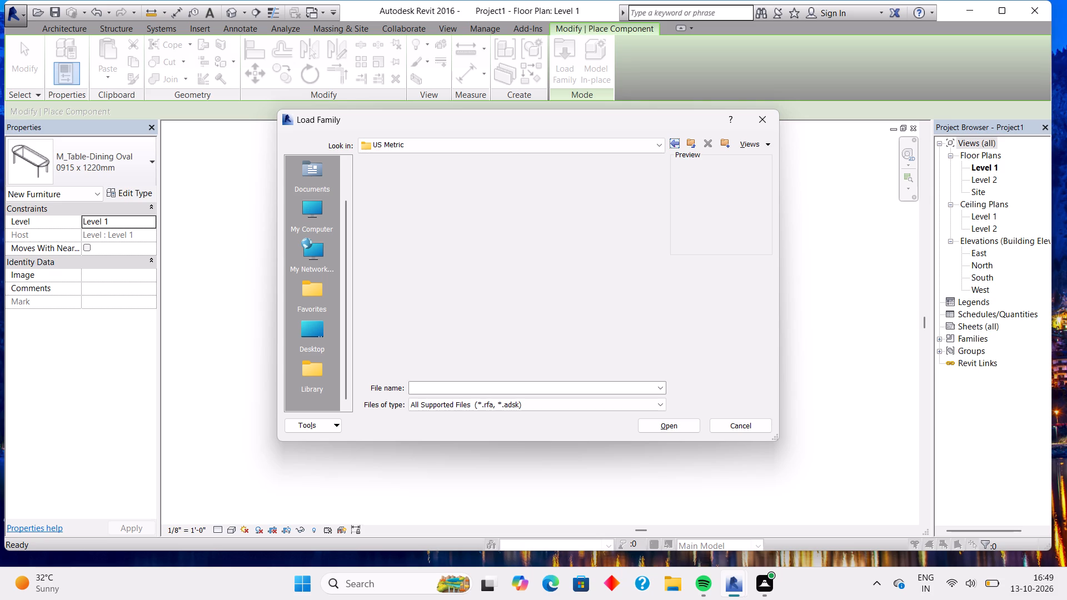
# Check the Mass and Conduit folders of the US Metric library for a family to load.
pyautogui.scroll(-1, 563, 264)
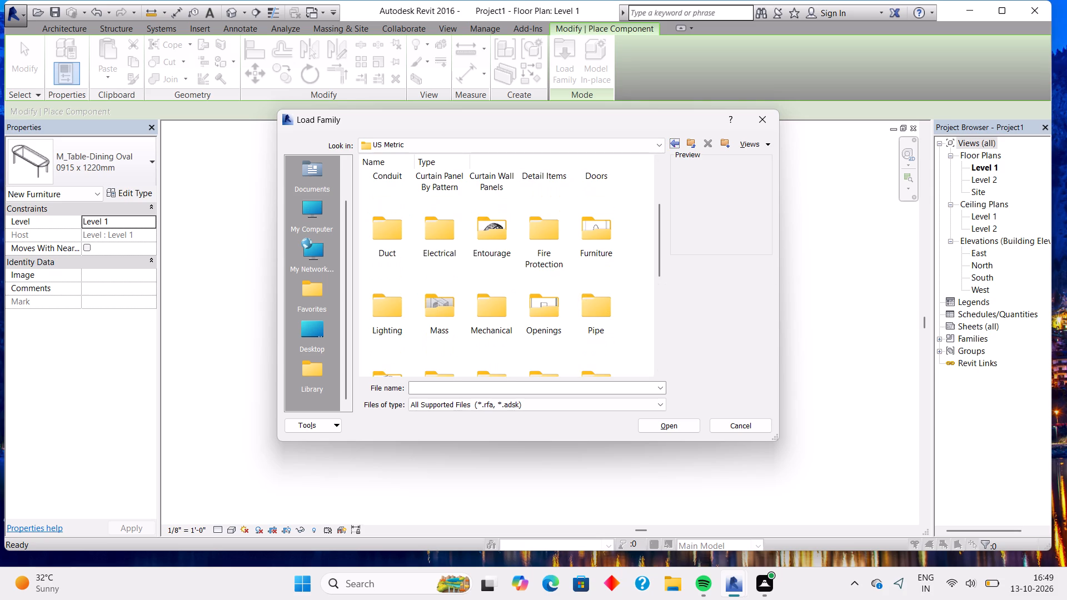
pyautogui.doubleClick(449, 311)
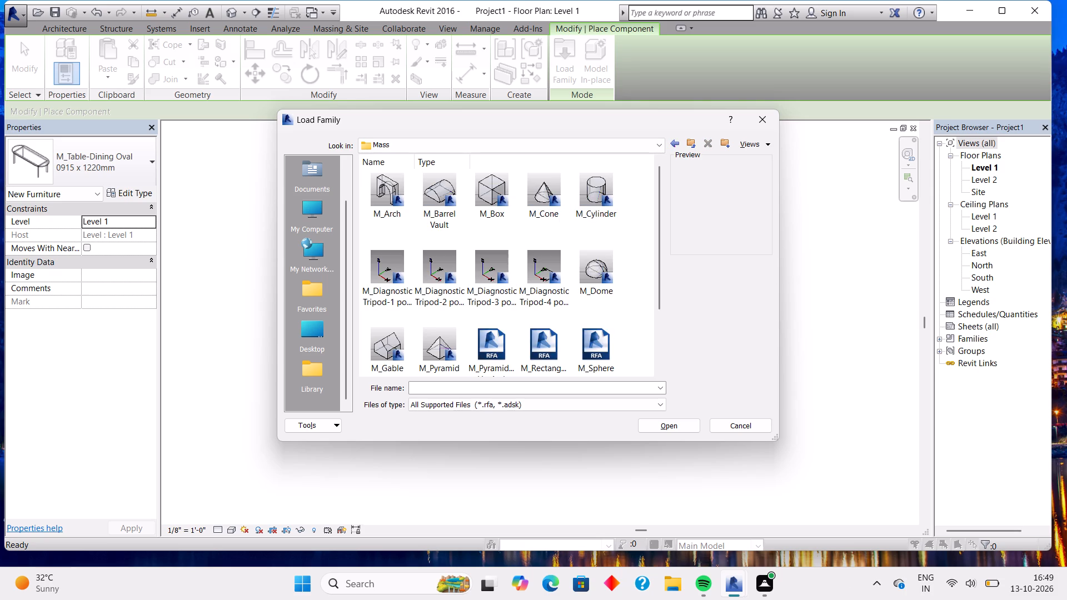
pyautogui.click(679, 147)
pyautogui.doubleClick(399, 288)
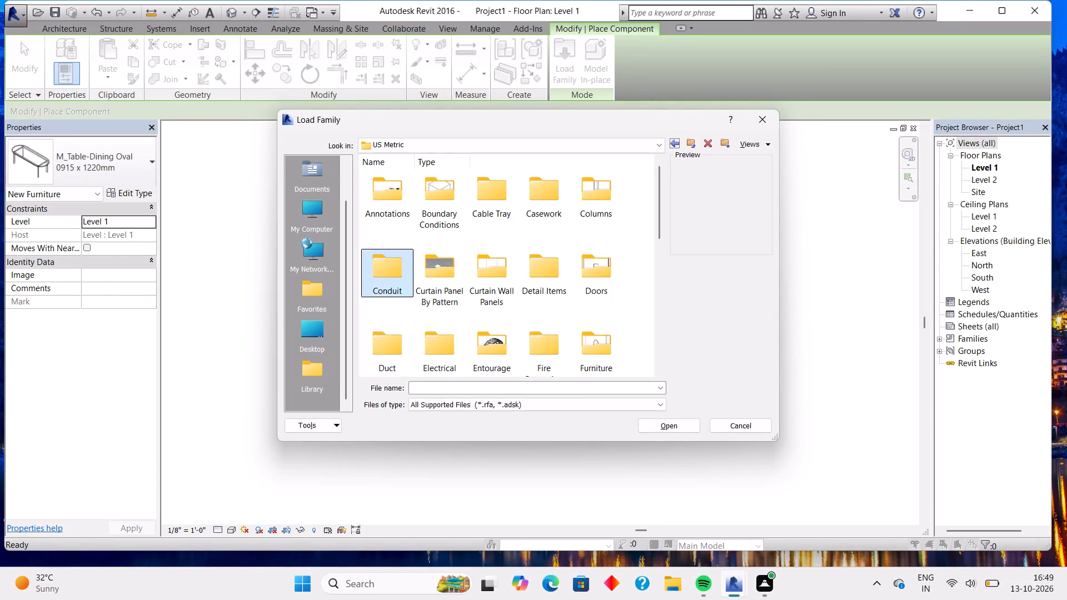
pyautogui.click(676, 142)
pyautogui.click(676, 142)
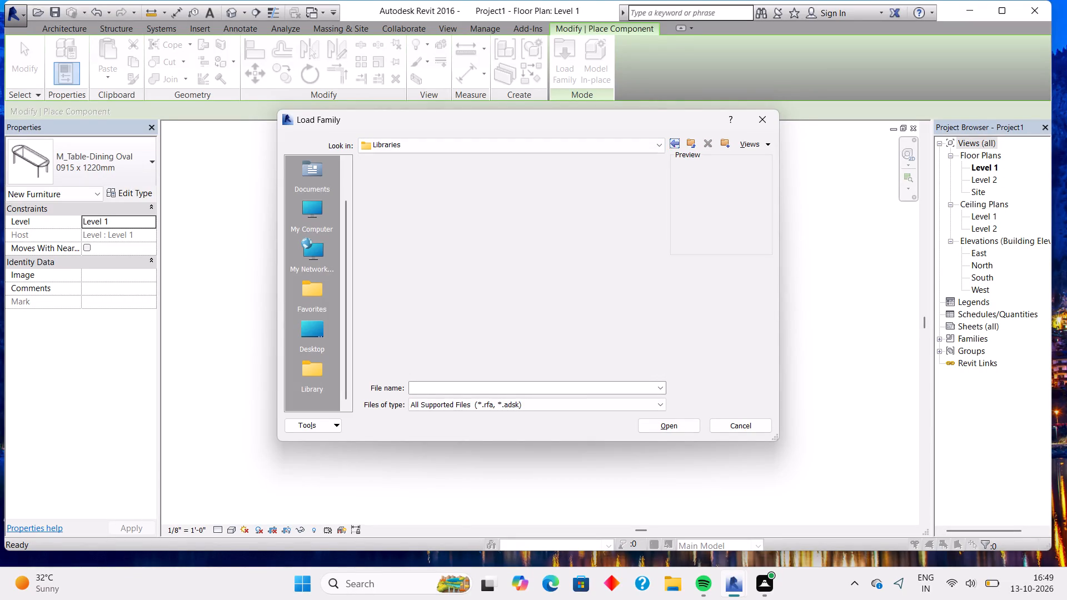
# Check the Specialty Equipment and Boundary Conditions folders of the US Metric library for a component family.
pyautogui.doubleClick(455, 205)
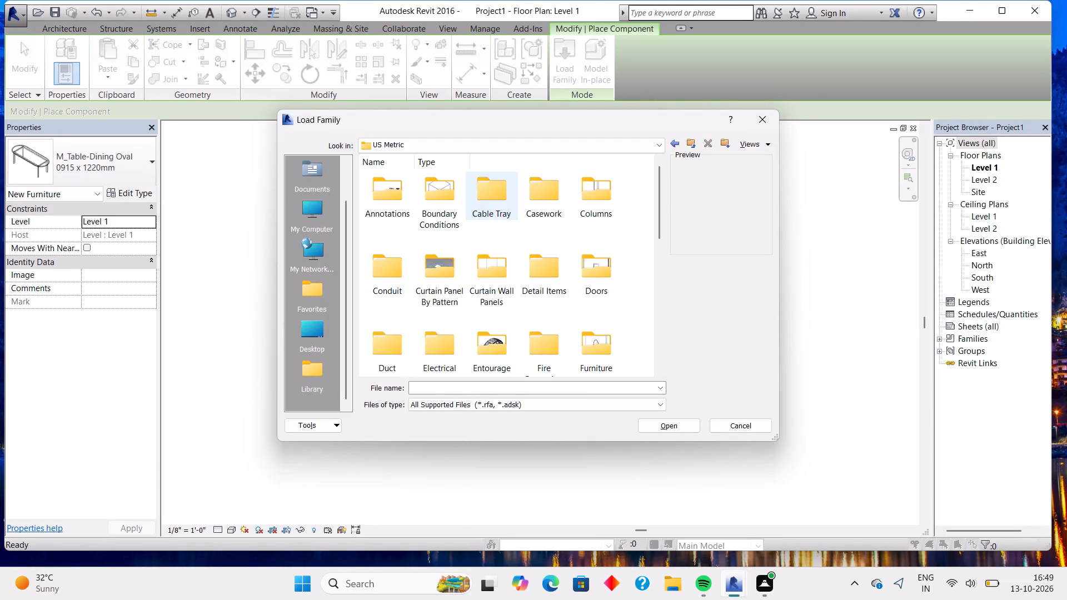
pyautogui.scroll(-1, 549, 213)
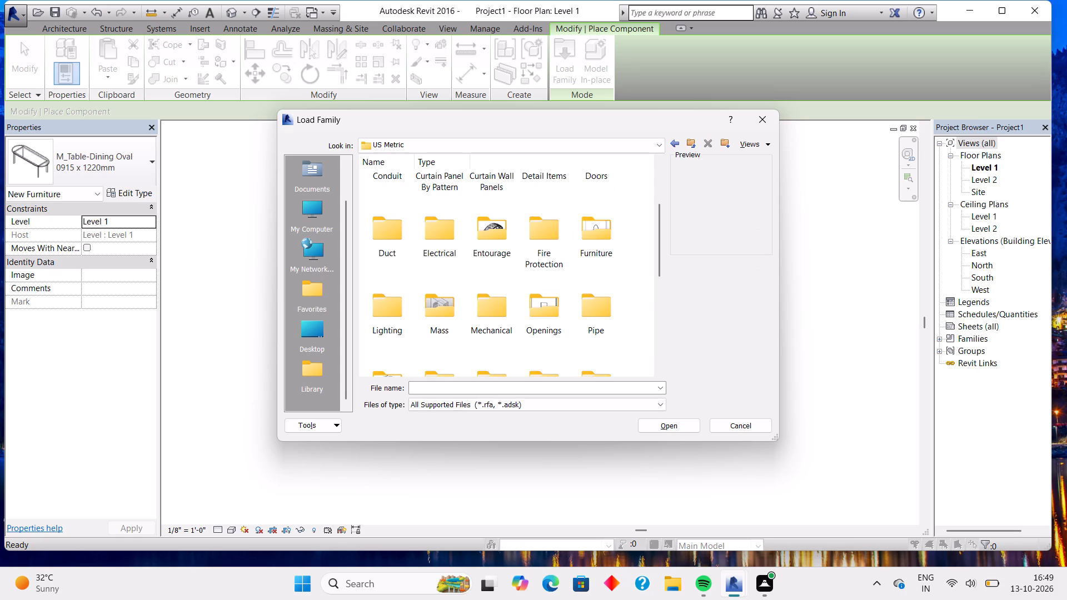
pyautogui.scroll(-1, 562, 280)
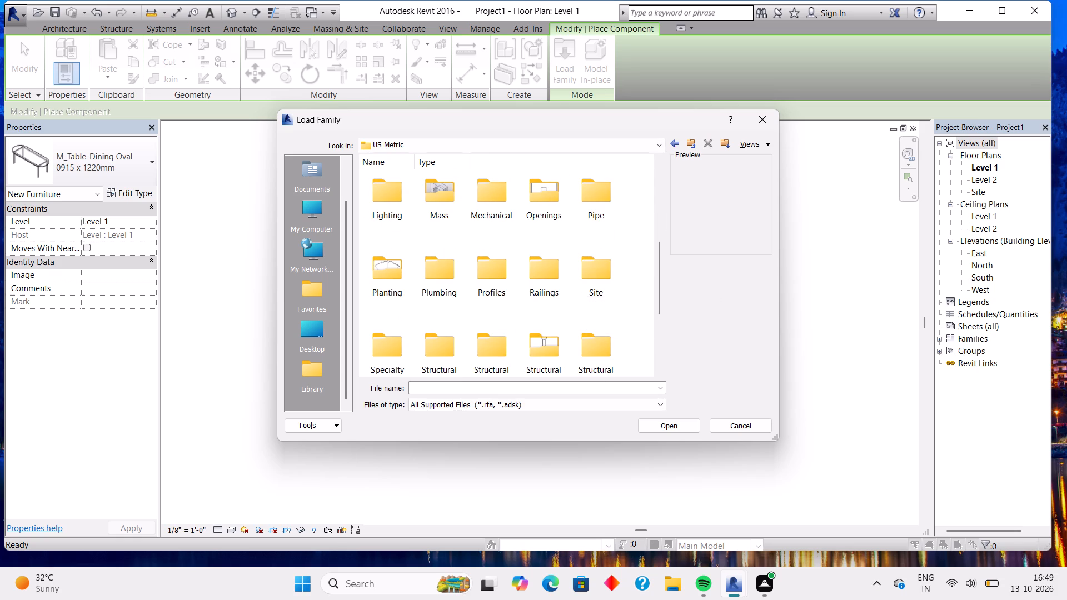
pyautogui.doubleClick(386, 333)
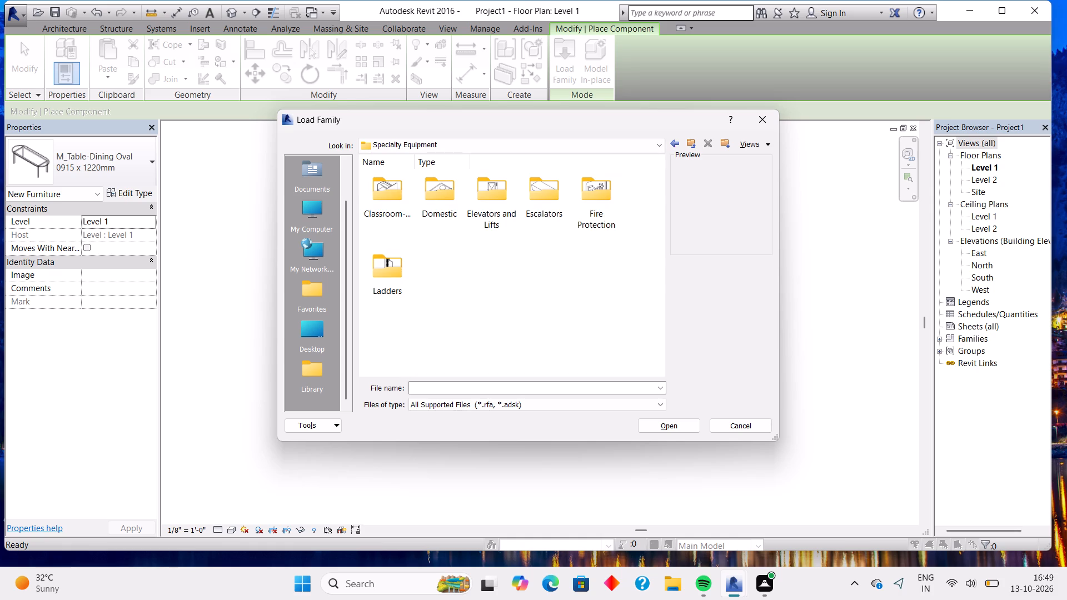
pyautogui.click(680, 142)
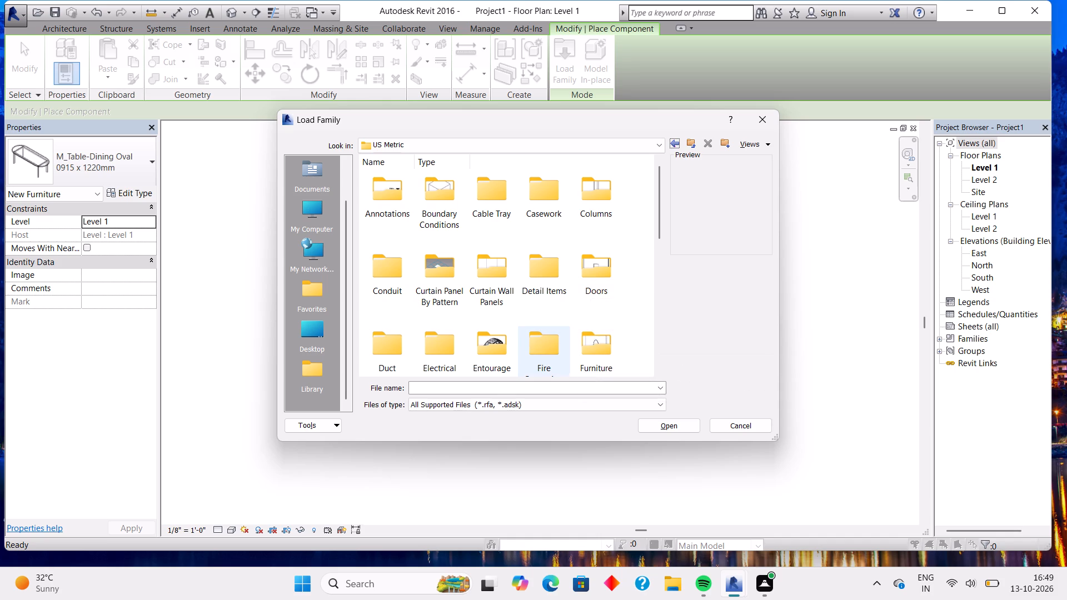
pyautogui.doubleClick(443, 201)
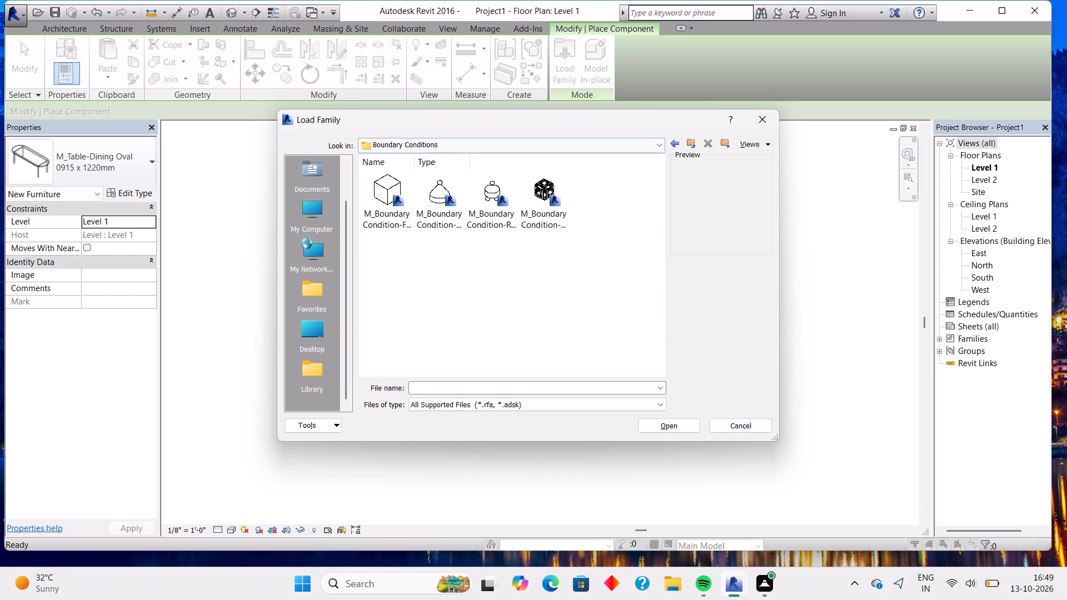
pyautogui.click(680, 142)
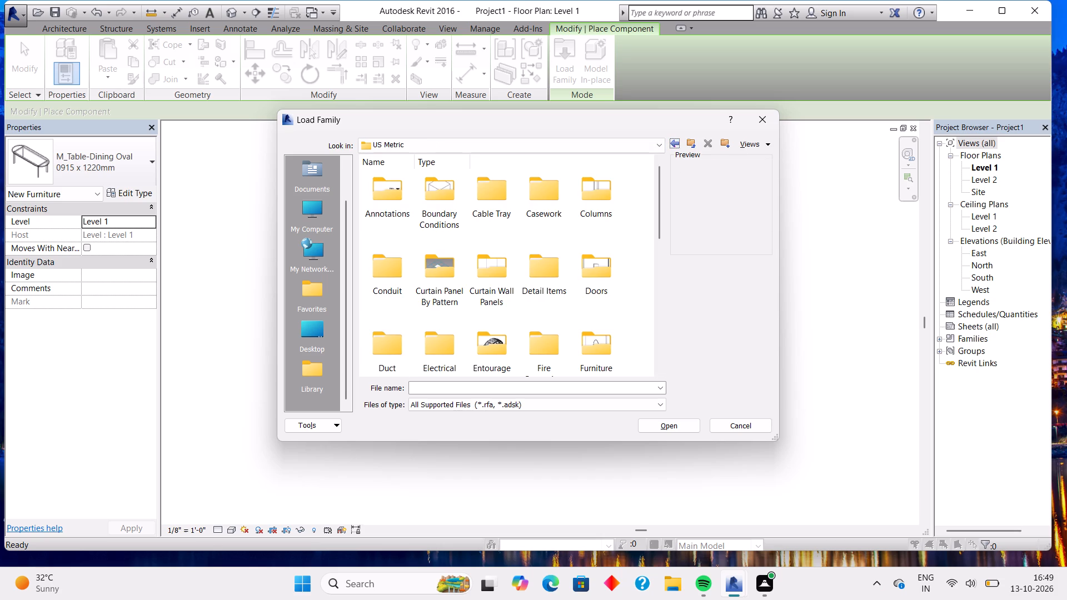
# Check the Plumbing and Profiles folders of the US Metric library for suitable subfolders.
pyautogui.scroll(-2, 579, 250)
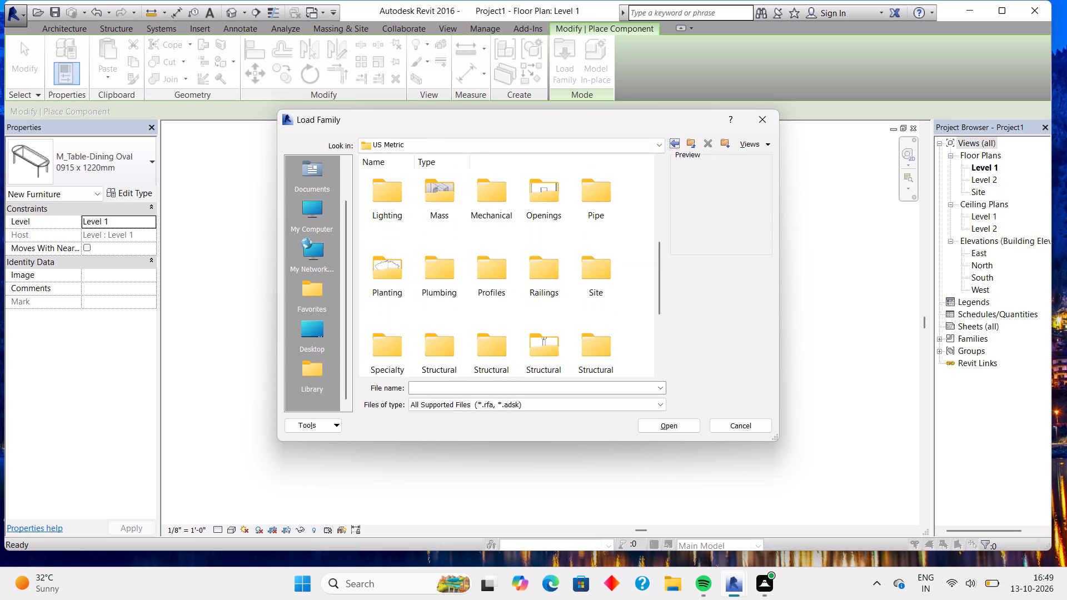
pyautogui.click(441, 271)
pyautogui.click(435, 275)
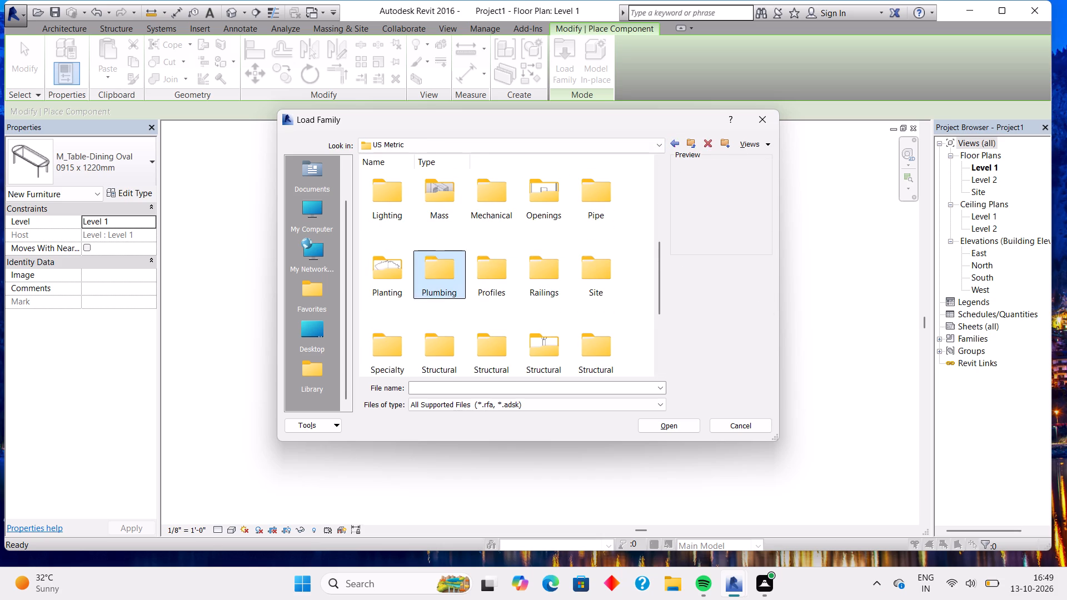
pyautogui.doubleClick(455, 272)
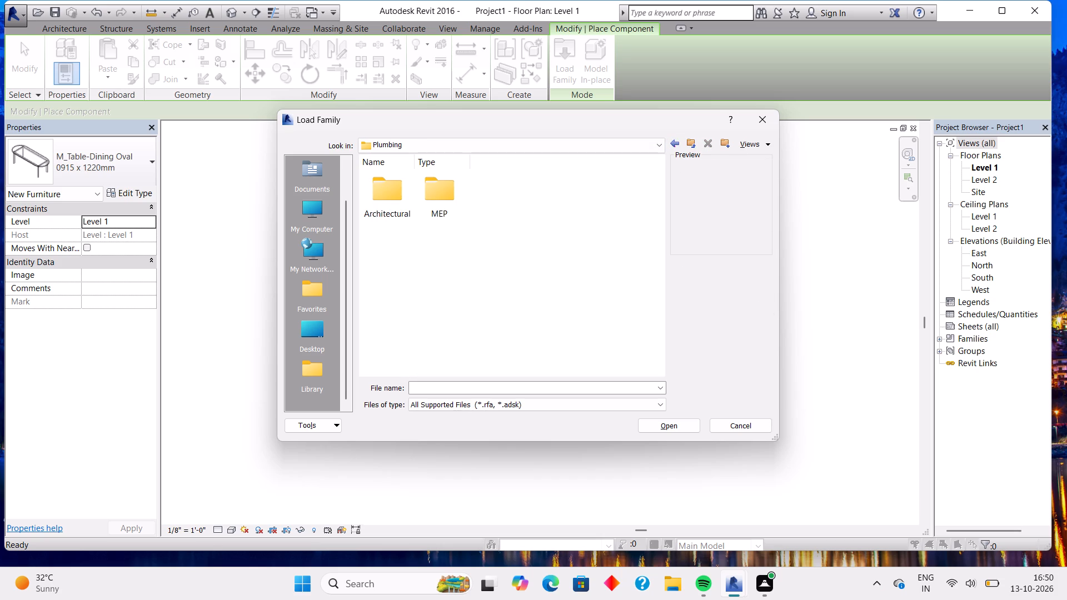
pyautogui.click(680, 141)
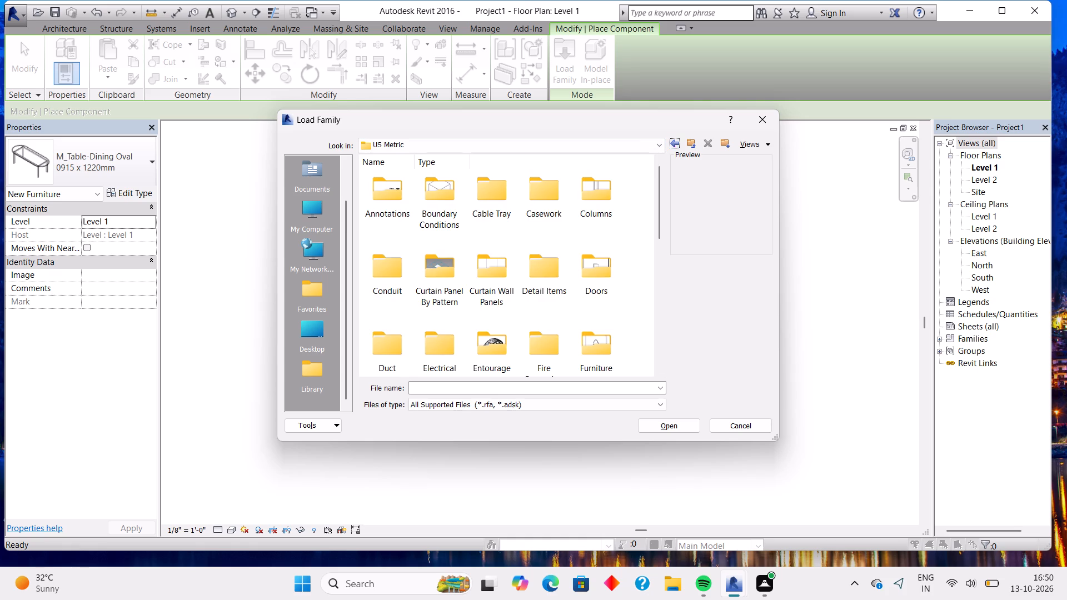
pyautogui.scroll(-2, 511, 306)
pyautogui.doubleClick(487, 274)
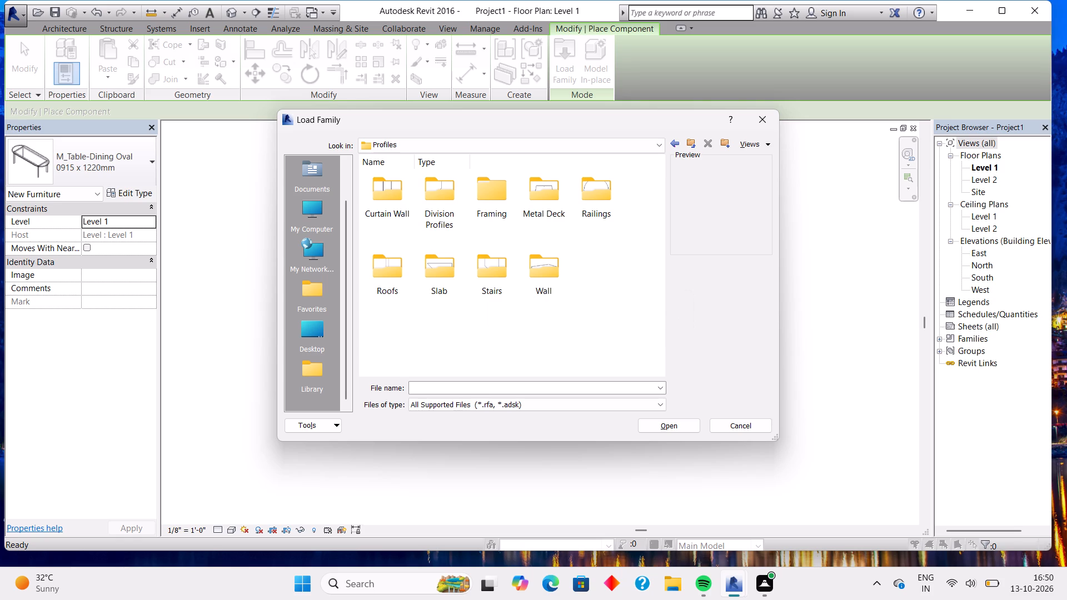
pyautogui.click(671, 144)
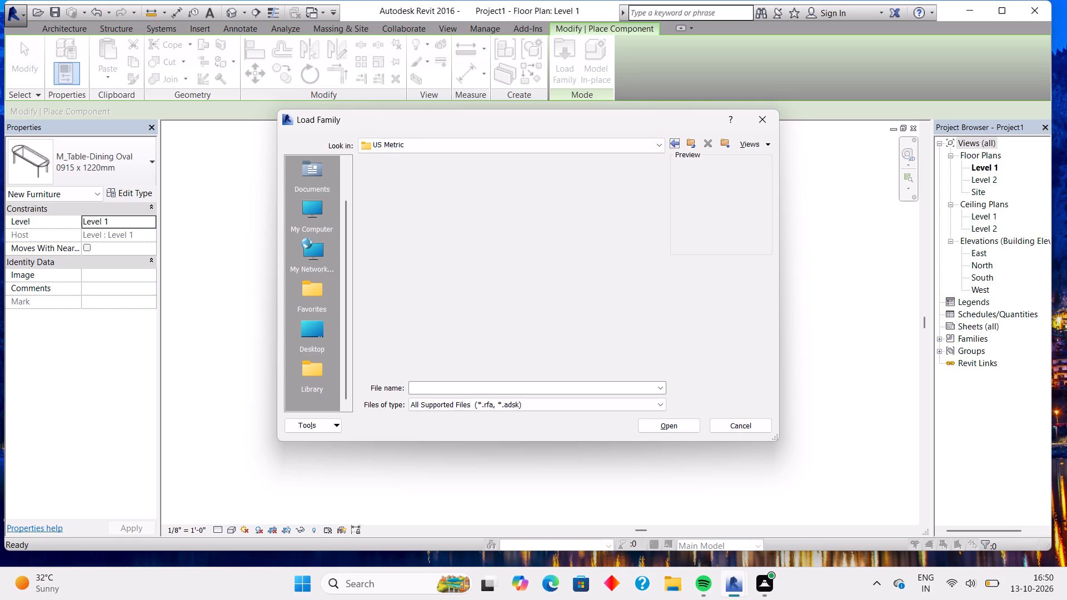
# Look through the US Metric library's full set of category folders, down to Titleblocks and Windows, for a suitable category.
pyautogui.scroll(-1, 562, 282)
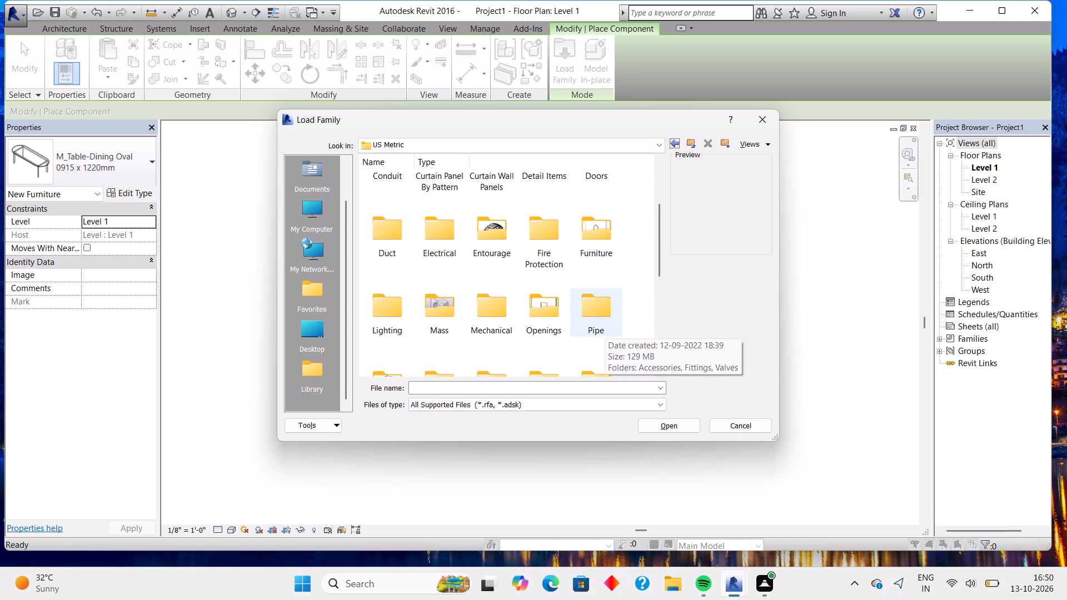
pyautogui.scroll(-1, 589, 294)
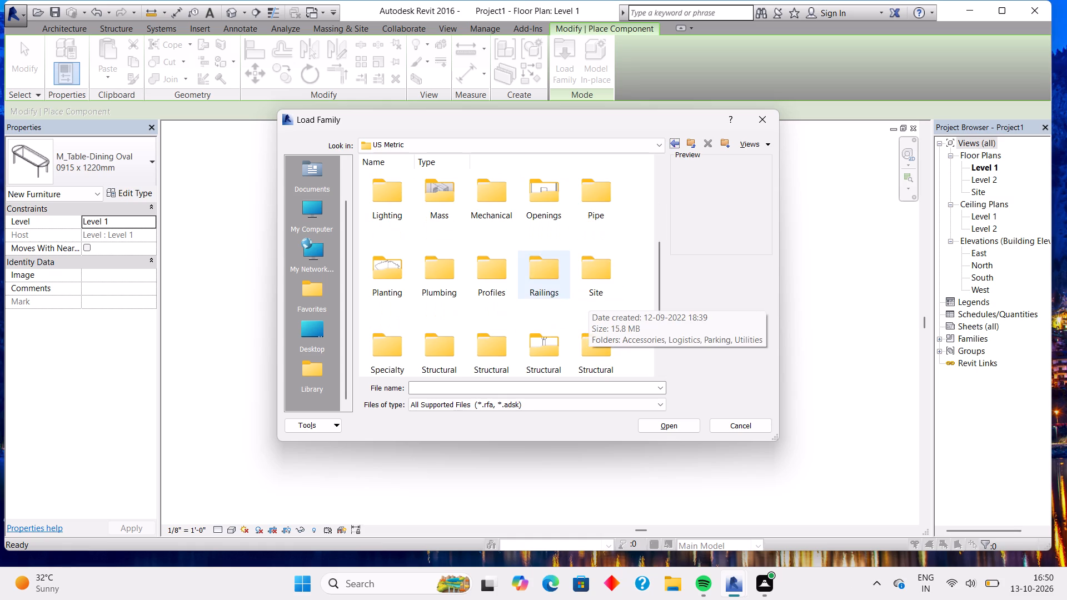
pyautogui.scroll(-1, 505, 288)
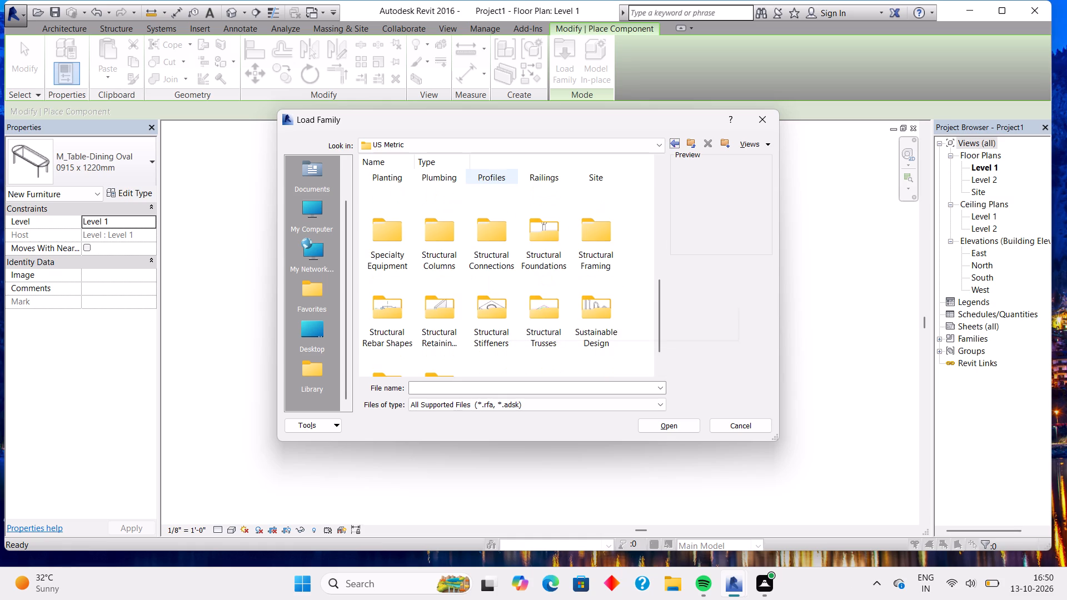
pyautogui.scroll(-3, 505, 288)
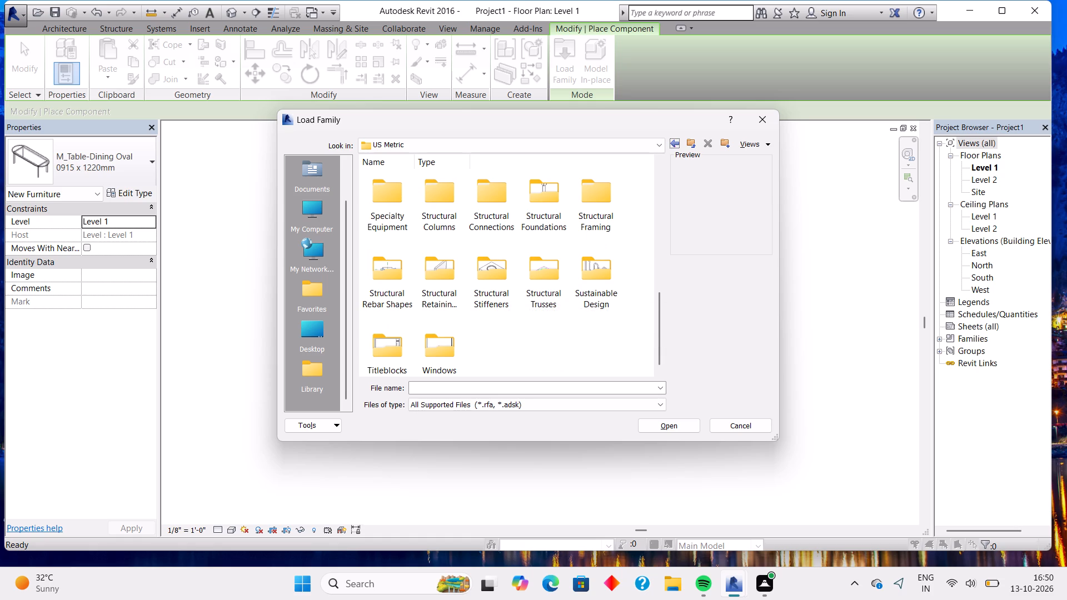
pyautogui.scroll(10, 505, 288)
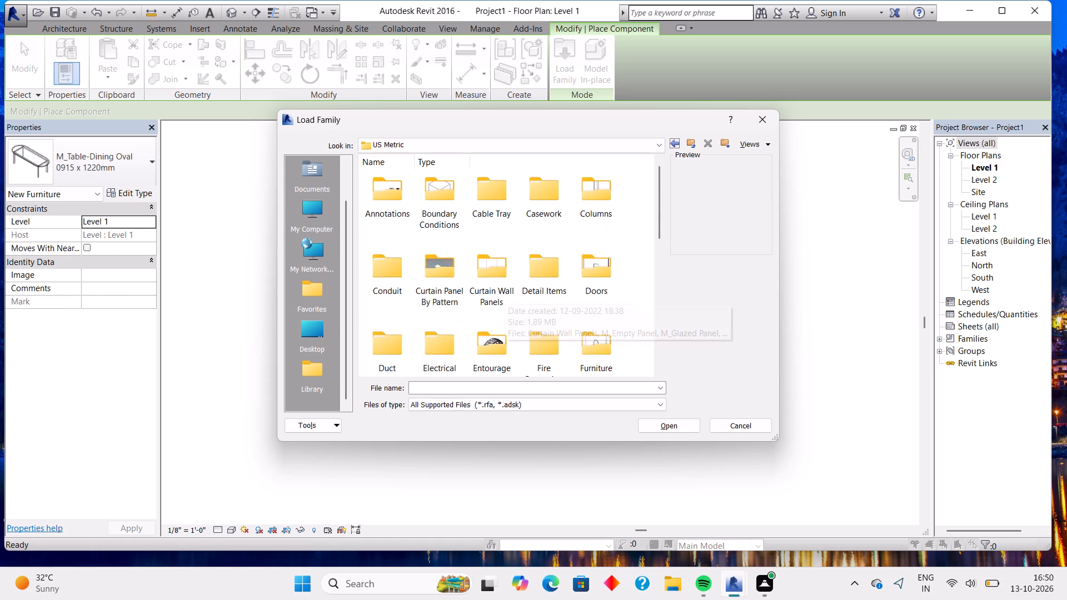
pyautogui.scroll(2, 505, 288)
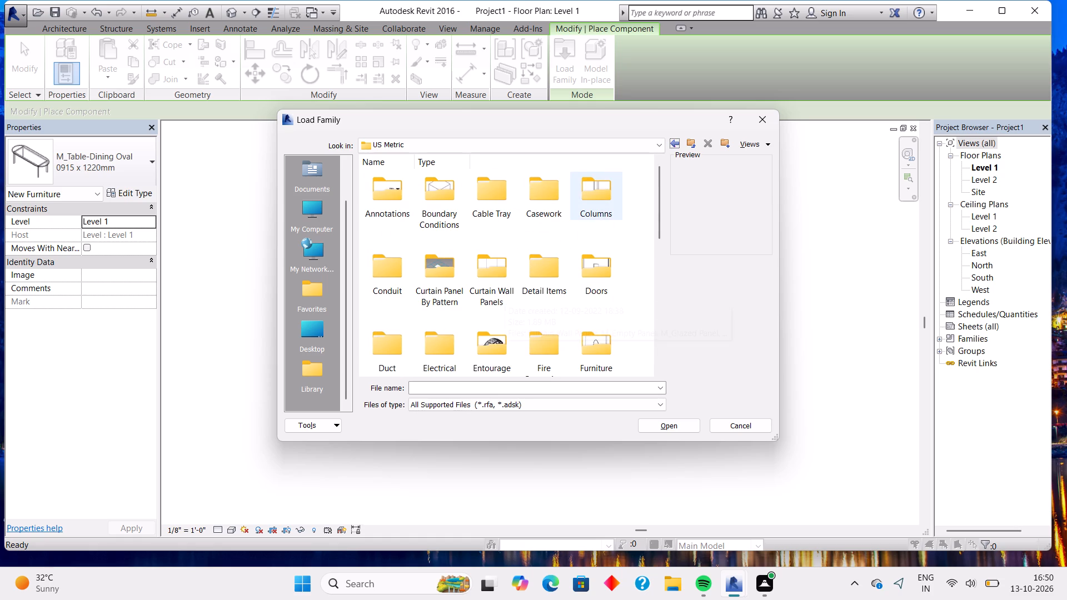
# Examine the Base Cabinets and Wall Cabinets families in the US Metric library's Casework folder.
pyautogui.doubleClick(542, 198)
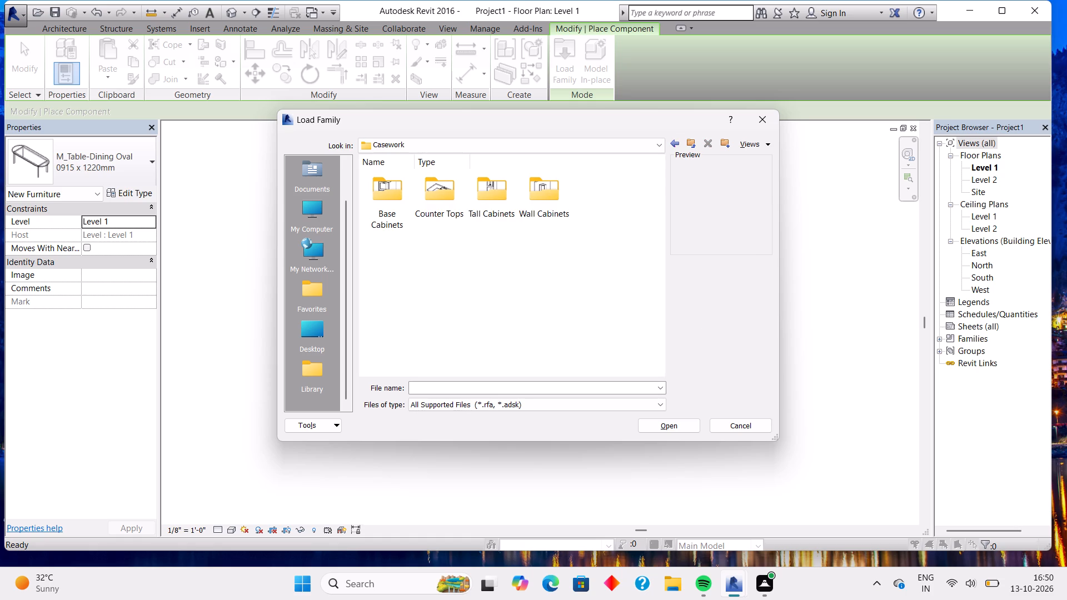
pyautogui.click(400, 199)
pyautogui.click(400, 199)
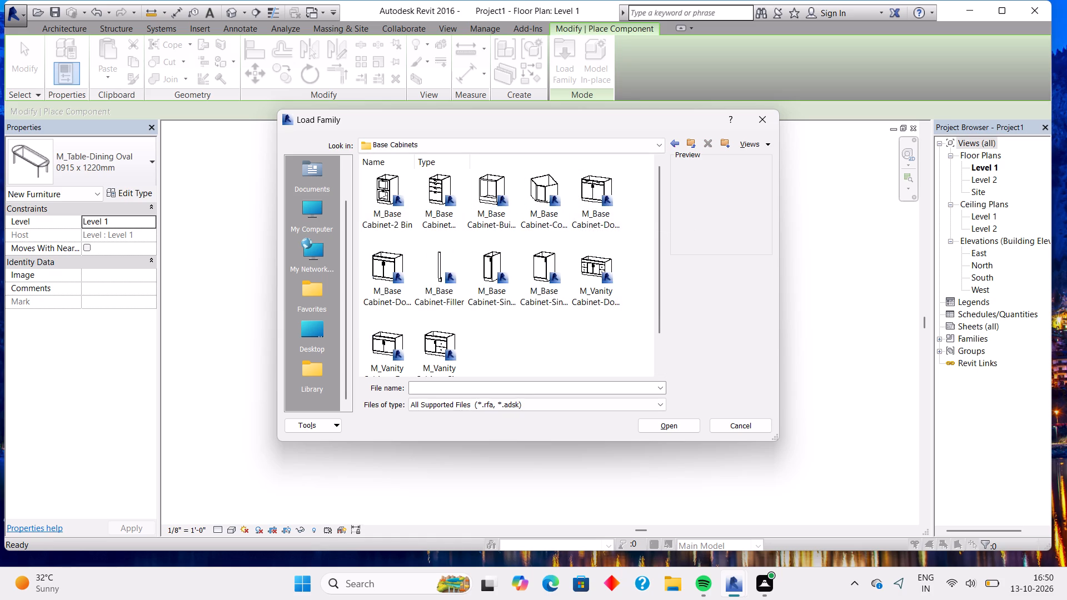
pyautogui.click(670, 142)
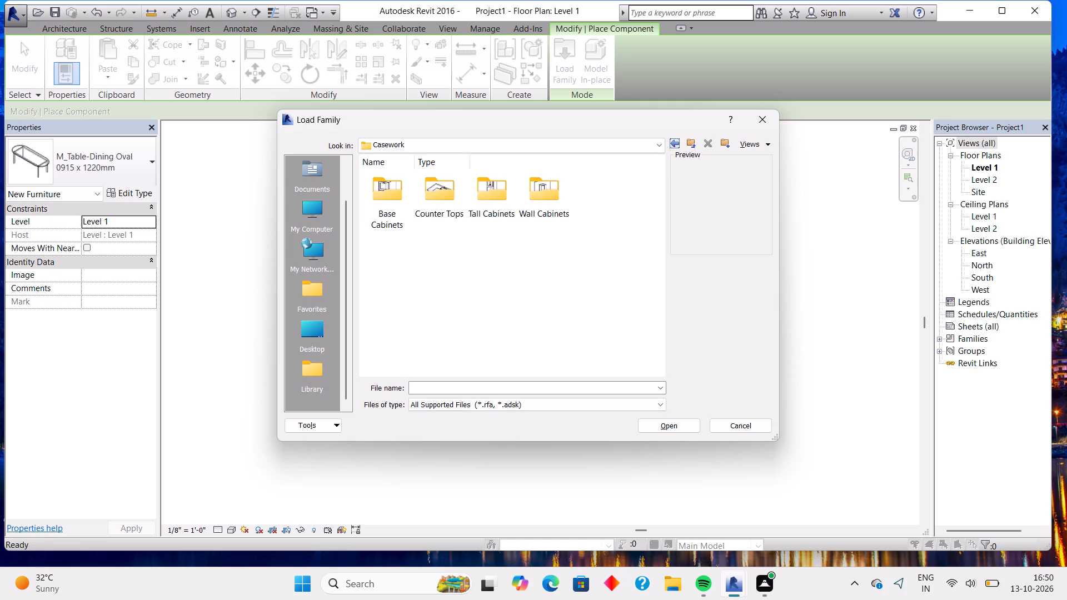
pyautogui.doubleClick(393, 208)
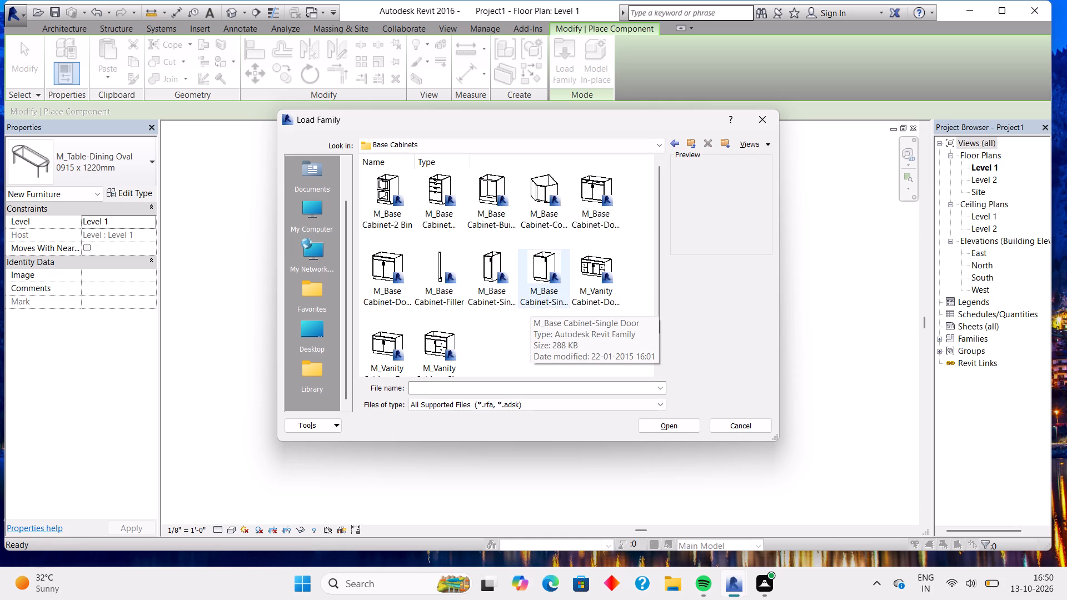
pyautogui.click(673, 139)
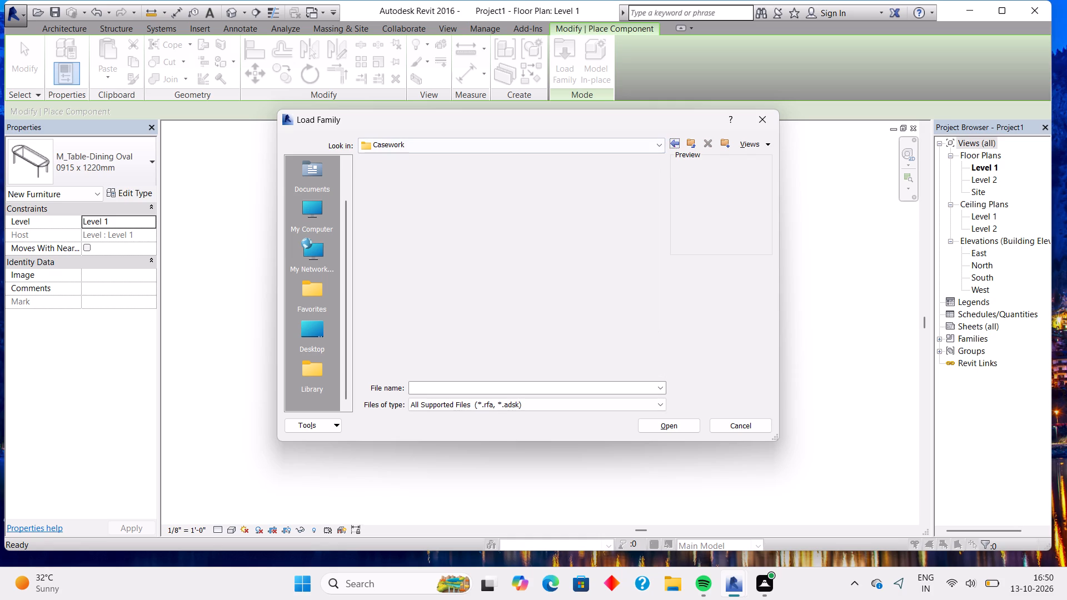
pyautogui.doubleClick(558, 204)
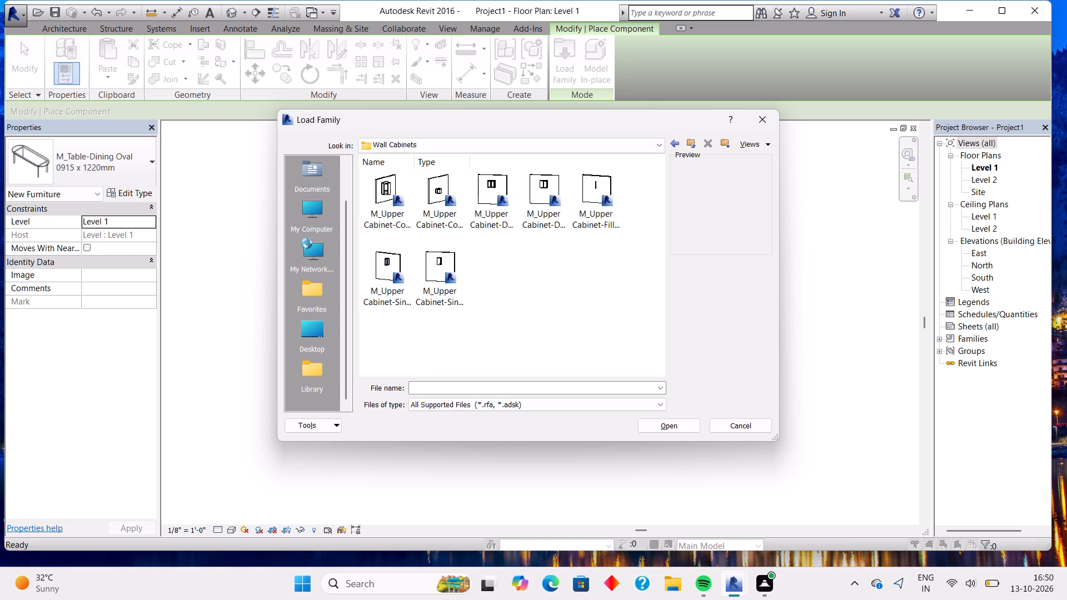
pyautogui.click(675, 142)
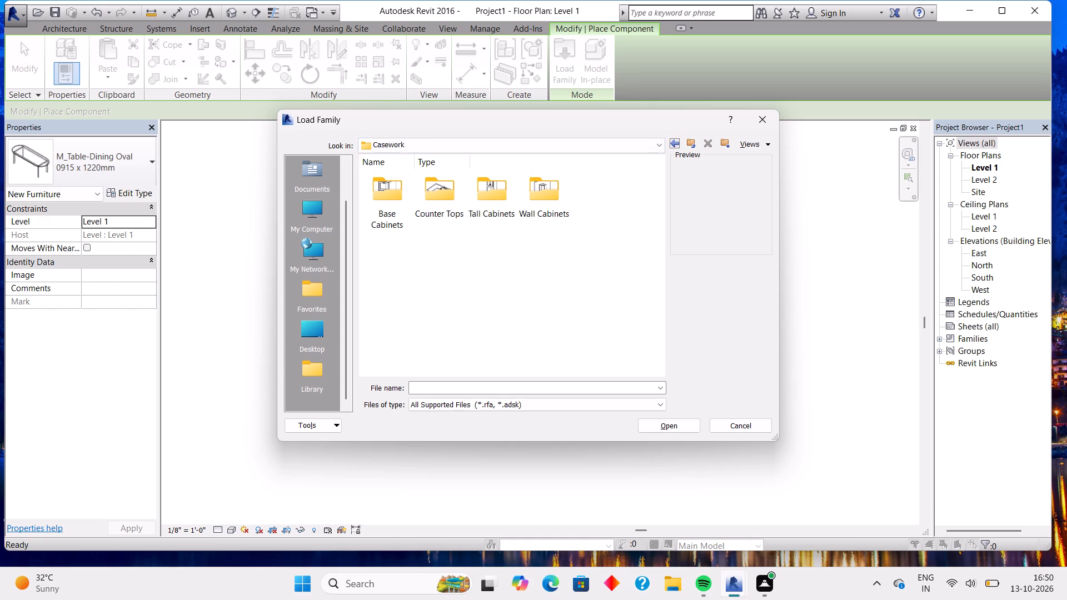
pyautogui.click(670, 149)
pyautogui.click(675, 142)
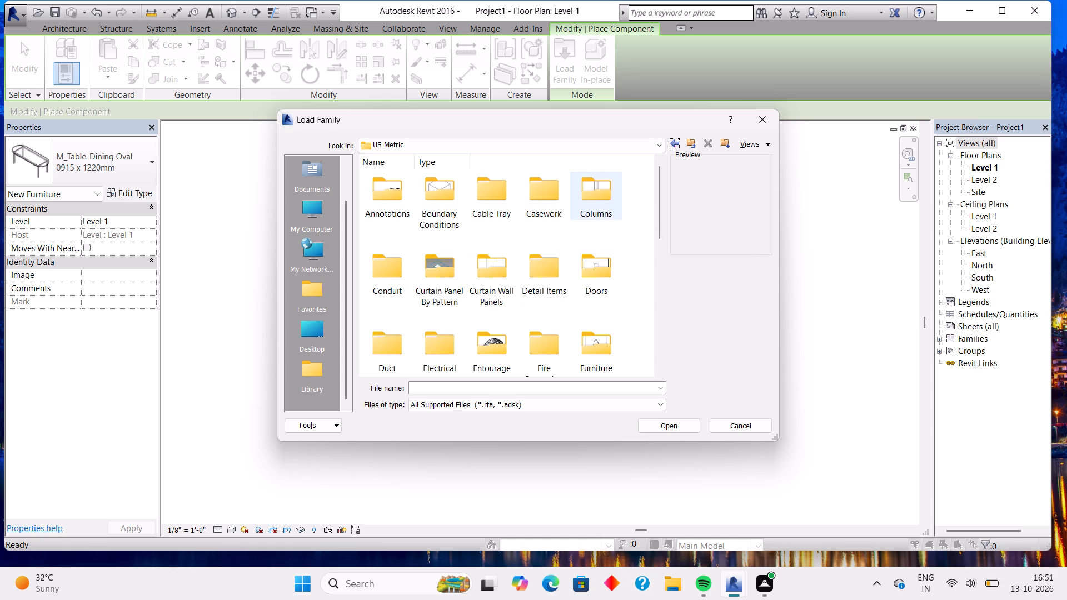
# Examine the Fittings subfolders of the Cable Tray and Conduit folders in the US Metric library.
pyautogui.doubleClick(498, 190)
pyautogui.click(487, 190)
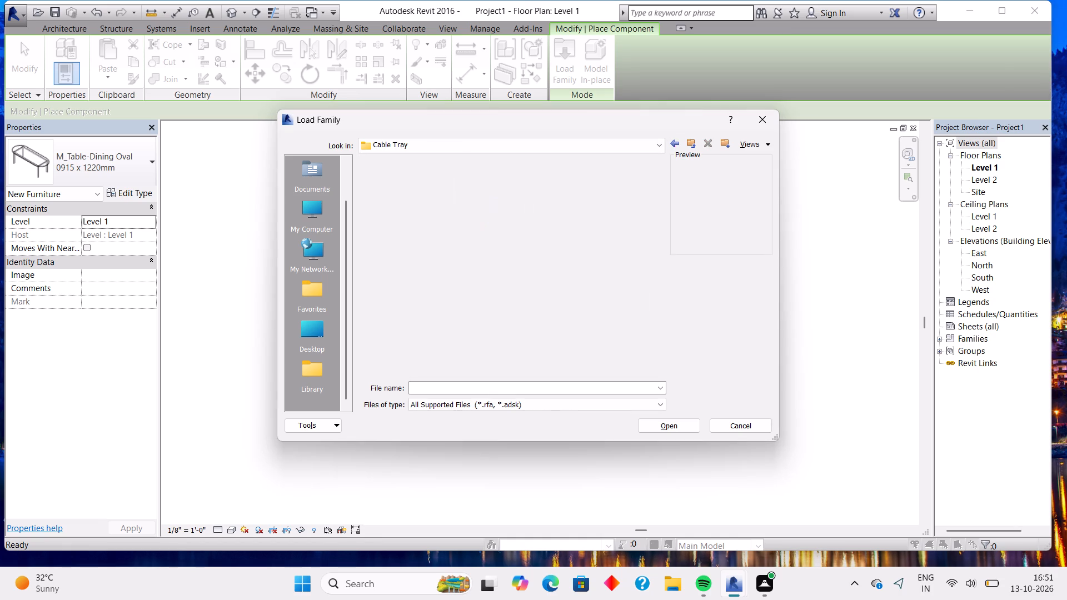
pyautogui.doubleClick(395, 201)
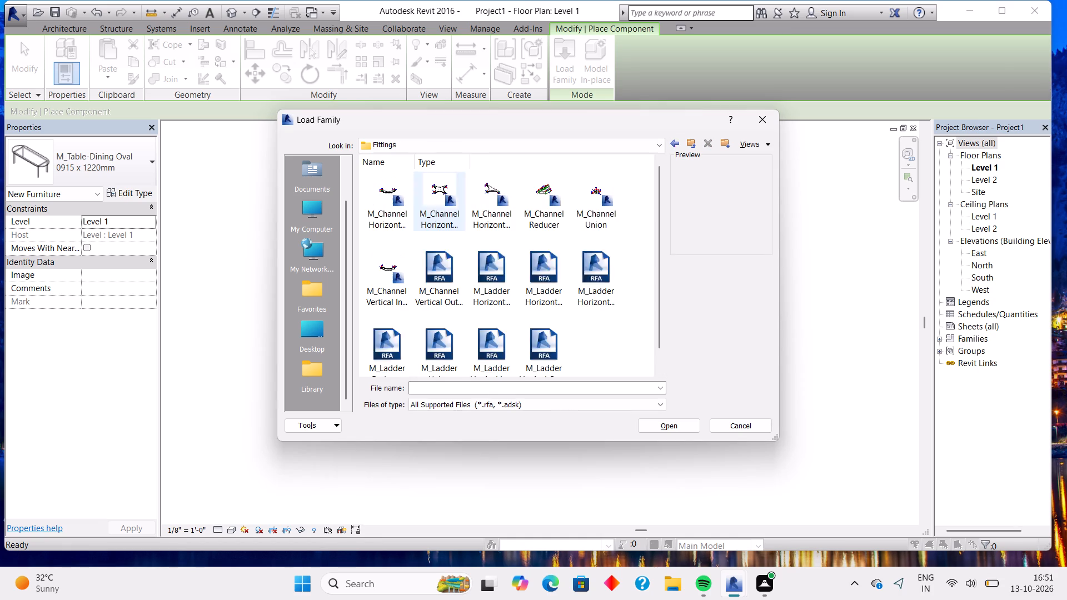
pyautogui.click(676, 145)
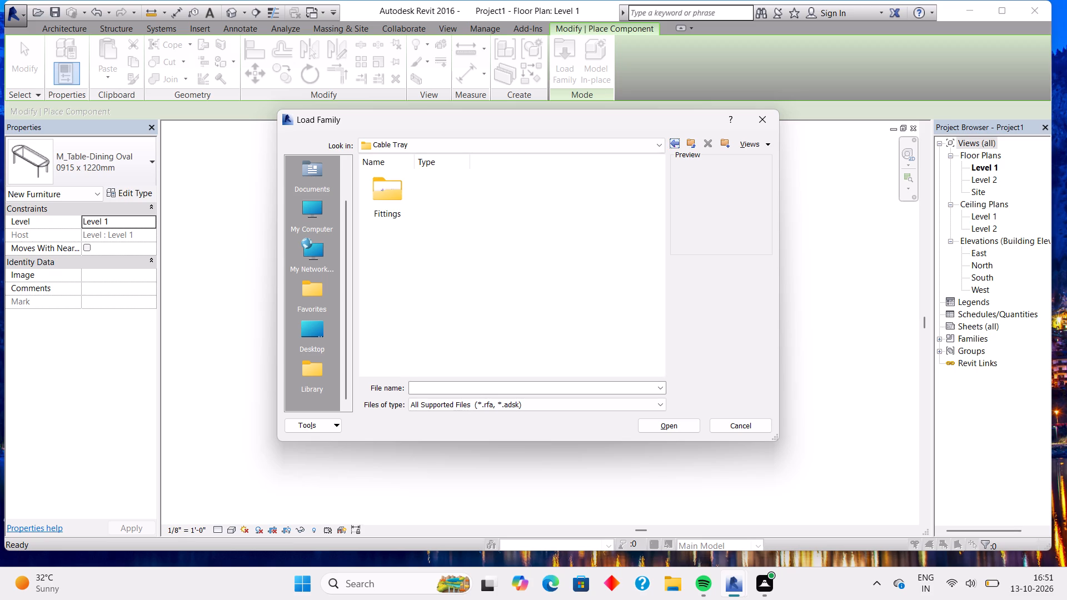
pyautogui.click(676, 145)
pyautogui.doubleClick(568, 194)
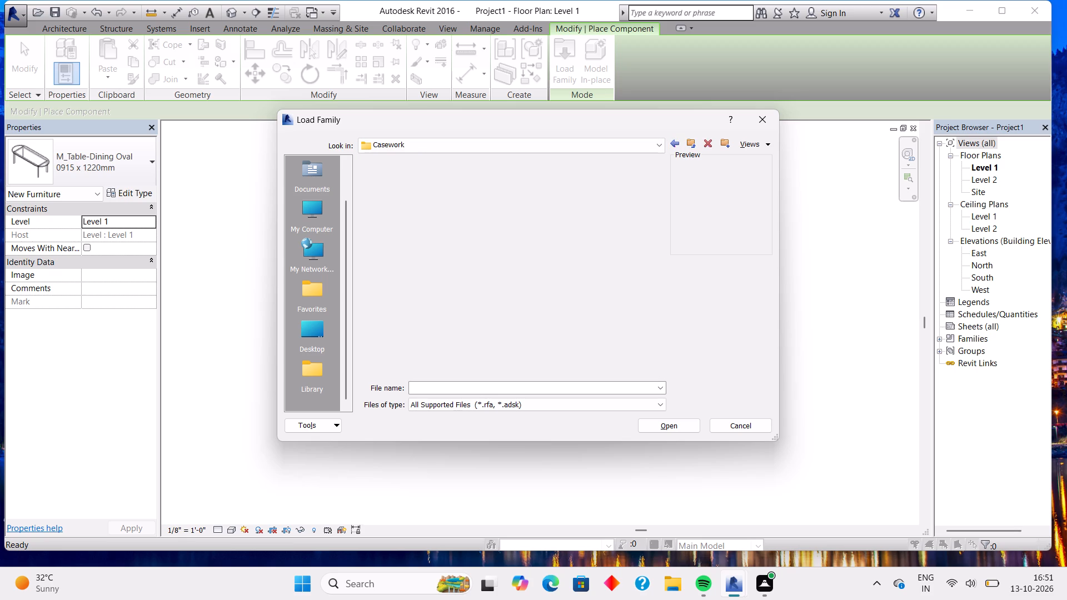
pyautogui.click(672, 141)
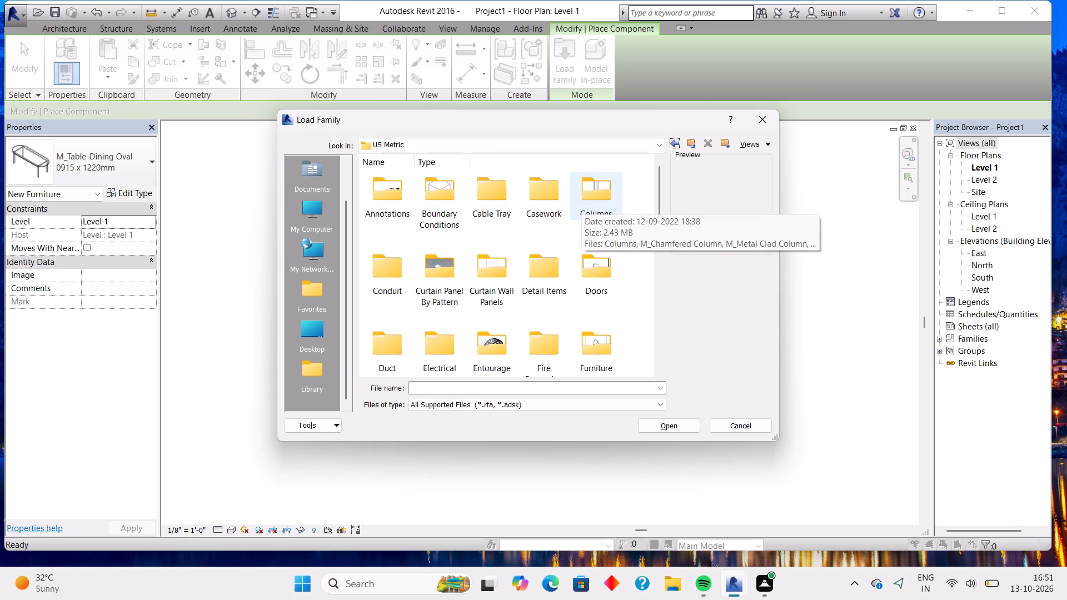
pyautogui.doubleClick(397, 266)
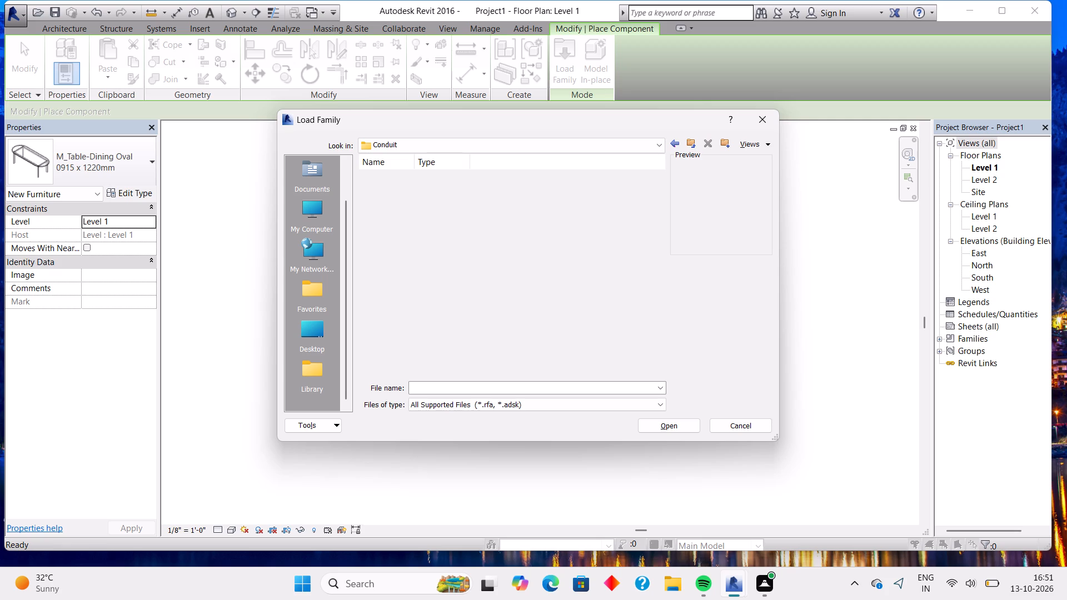
pyautogui.doubleClick(395, 201)
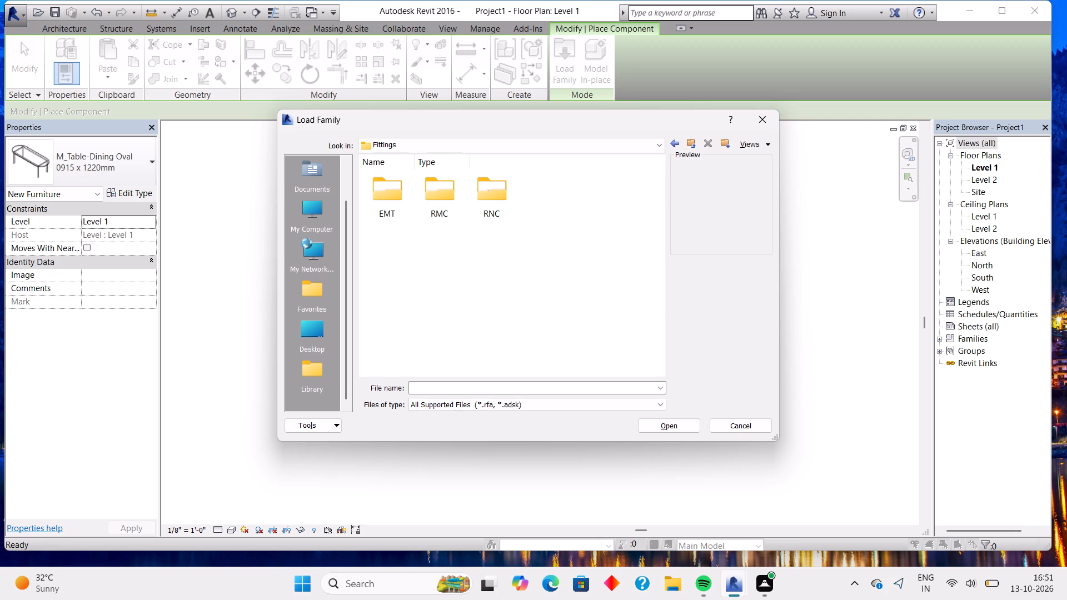
pyautogui.click(672, 138)
pyautogui.click(672, 138)
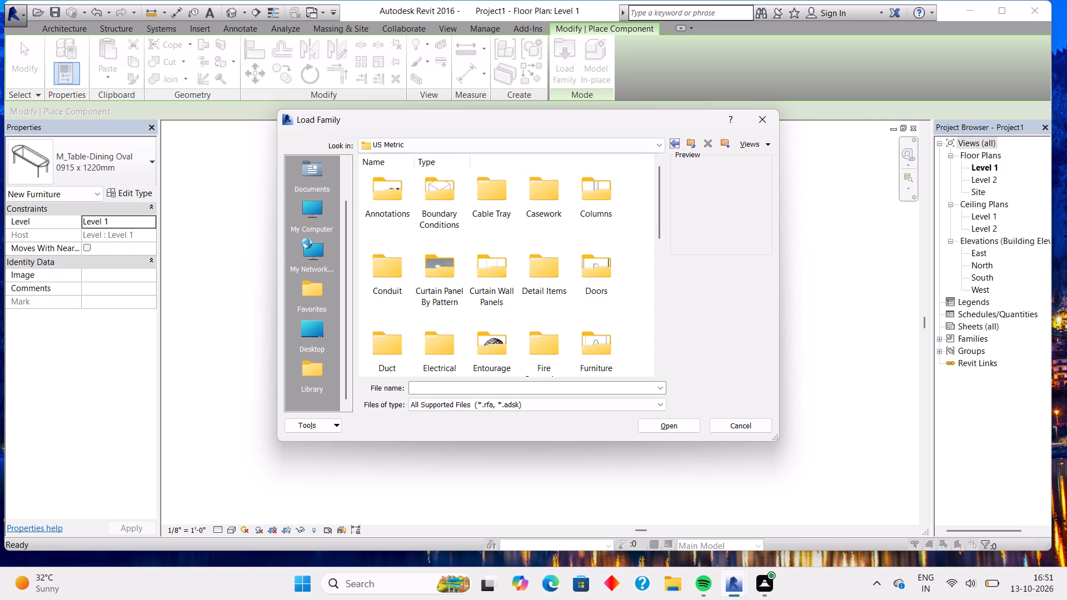
# Examine the families in the US Metric library's Curtain Panel By Pattern and Curtain Wall Panels folders.
pyautogui.doubleClick(447, 274)
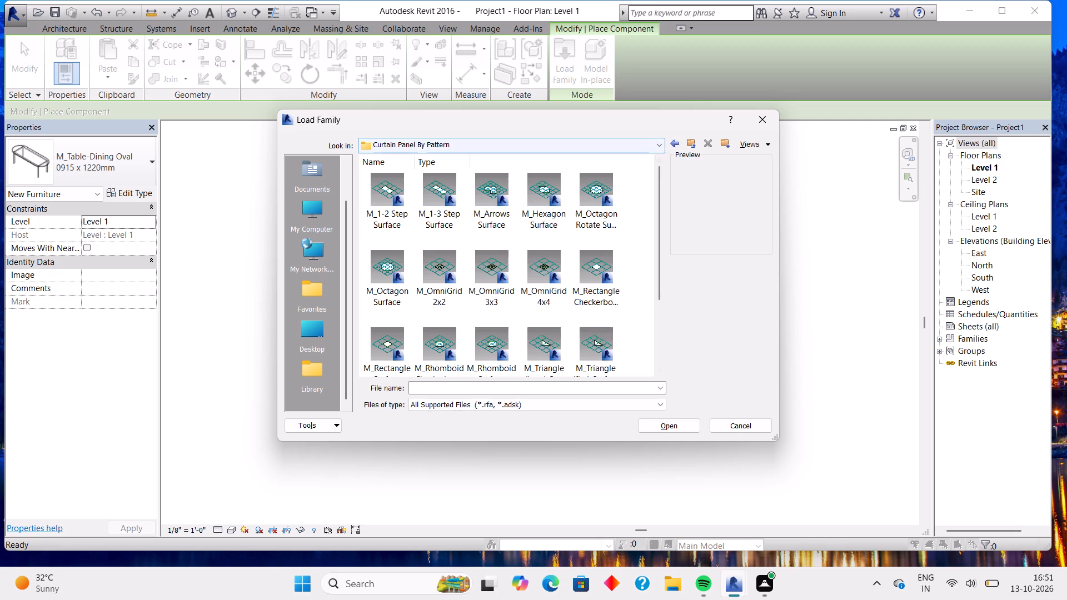
pyautogui.click(672, 142)
pyautogui.doubleClick(488, 266)
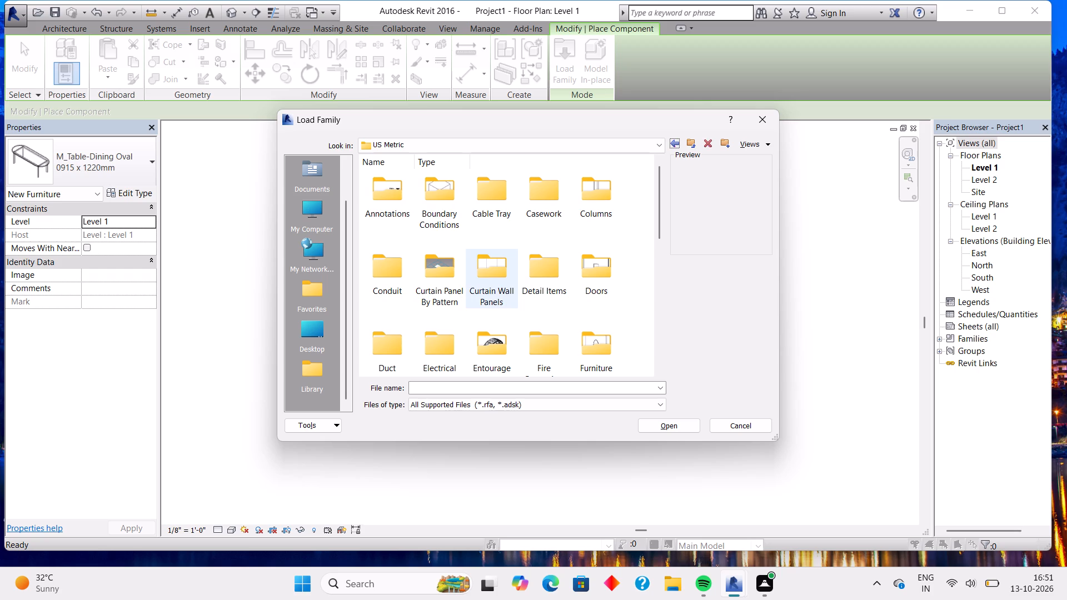
pyautogui.click(676, 146)
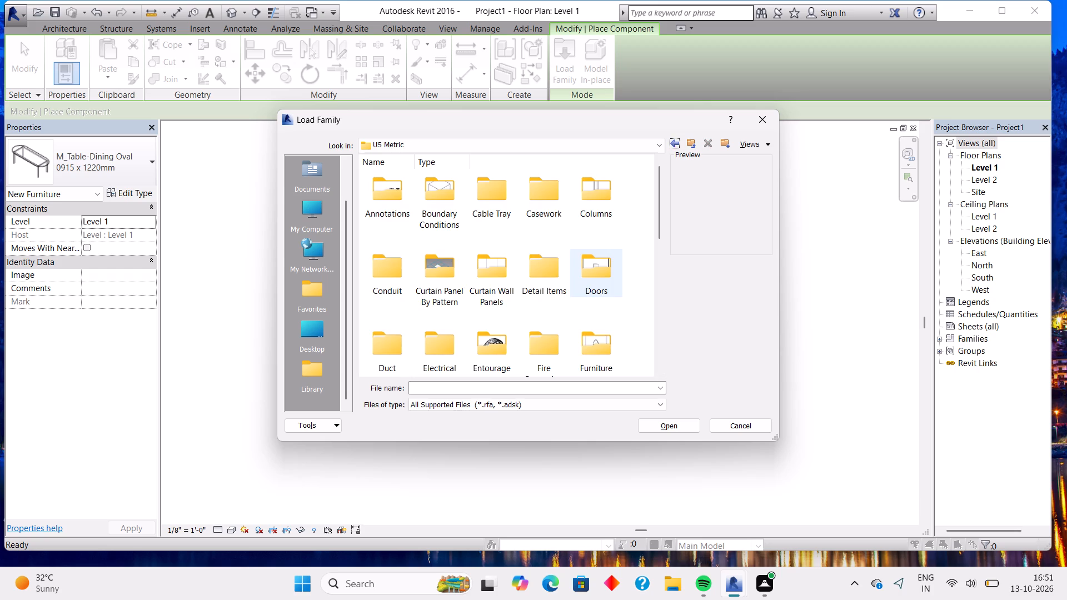
# Look through the Detail Items division folders, including Div 01-General, and the Columns families in the US Metric library.
pyautogui.doubleClick(559, 273)
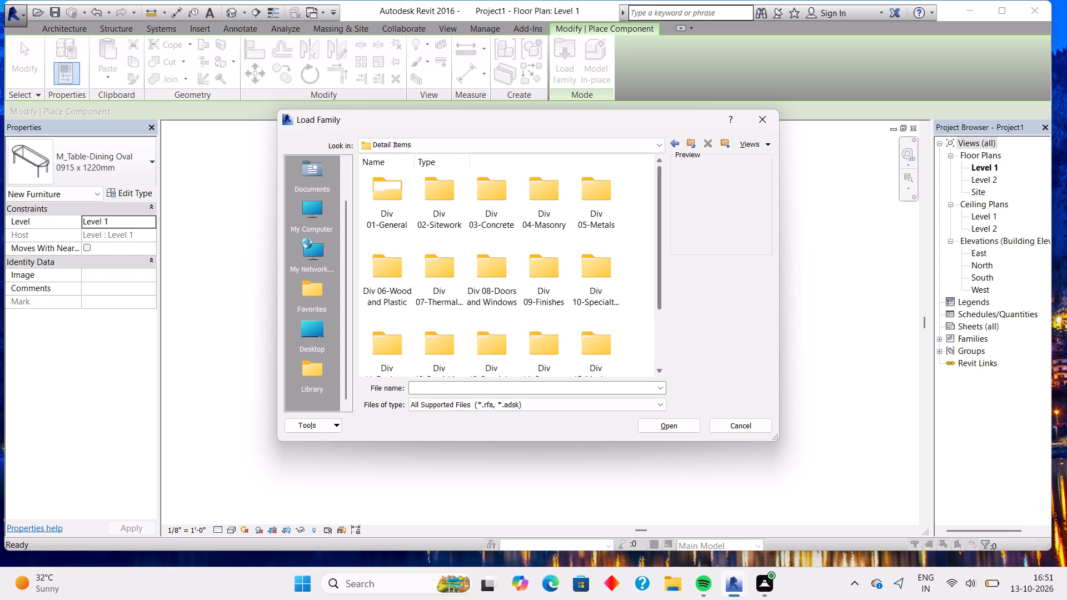
pyautogui.scroll(-14, 581, 229)
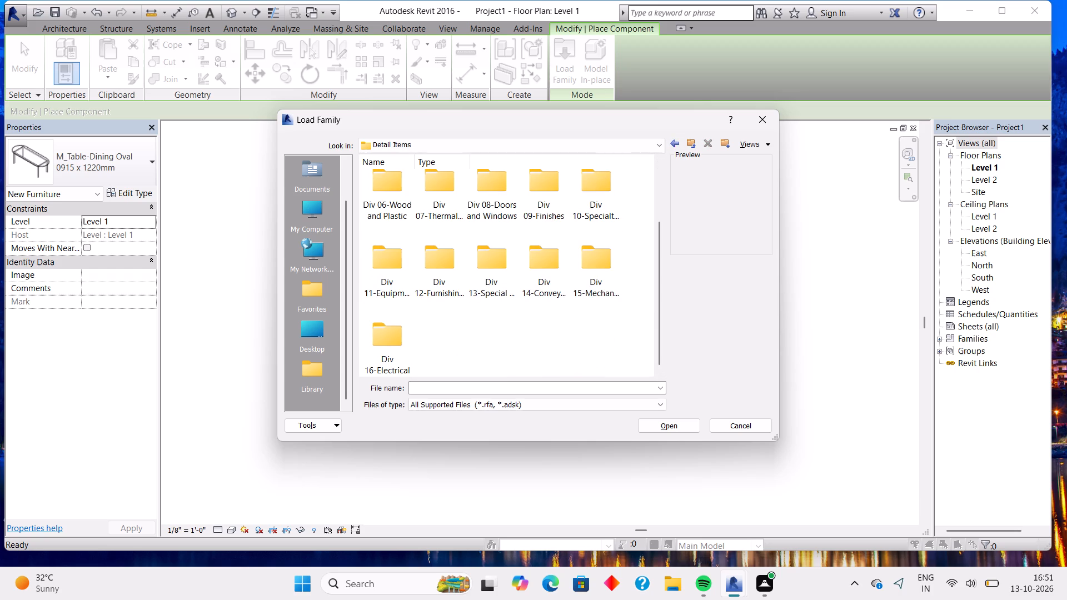
pyautogui.scroll(8, 607, 214)
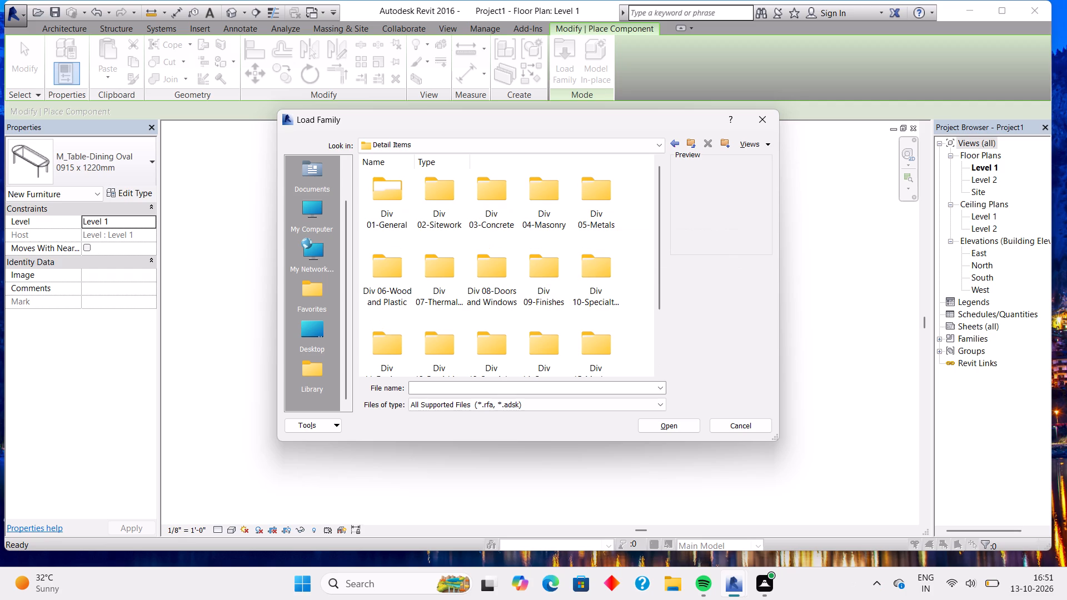
pyautogui.doubleClick(392, 221)
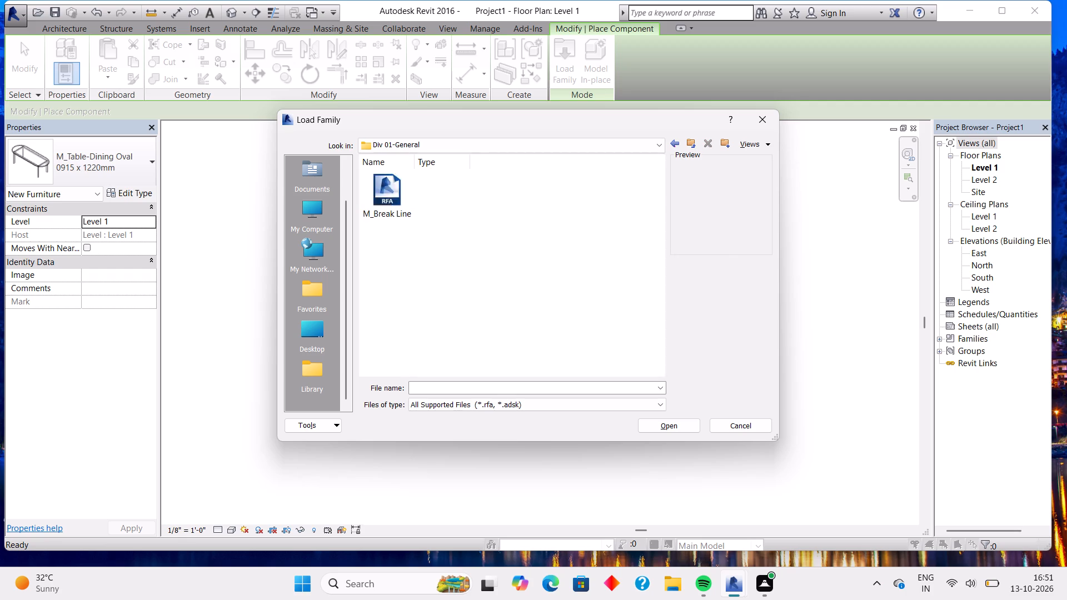
pyautogui.click(674, 147)
pyautogui.click(674, 147)
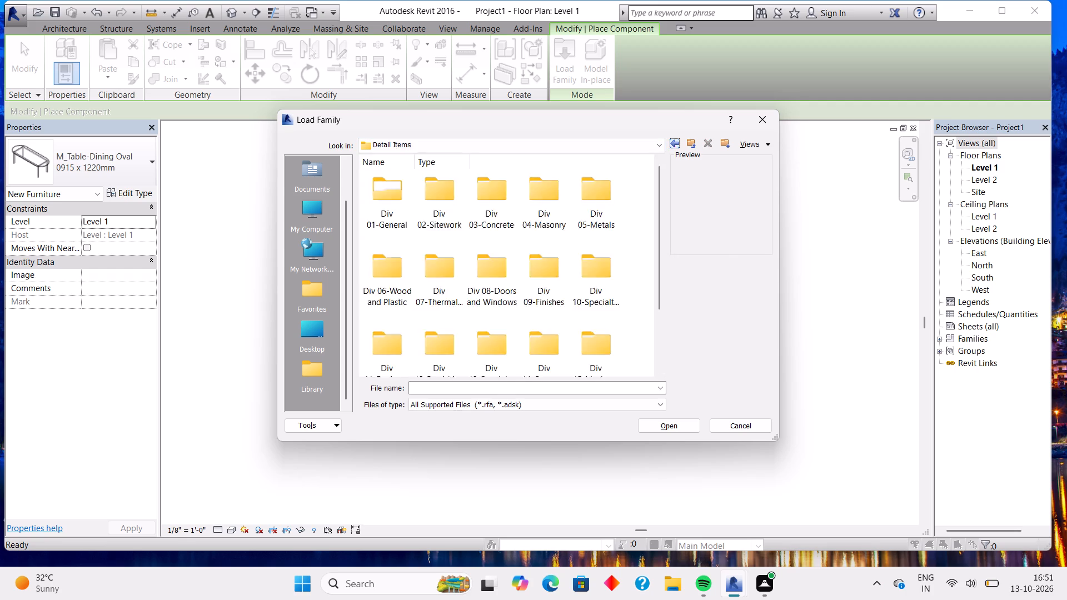
pyautogui.doubleClick(590, 198)
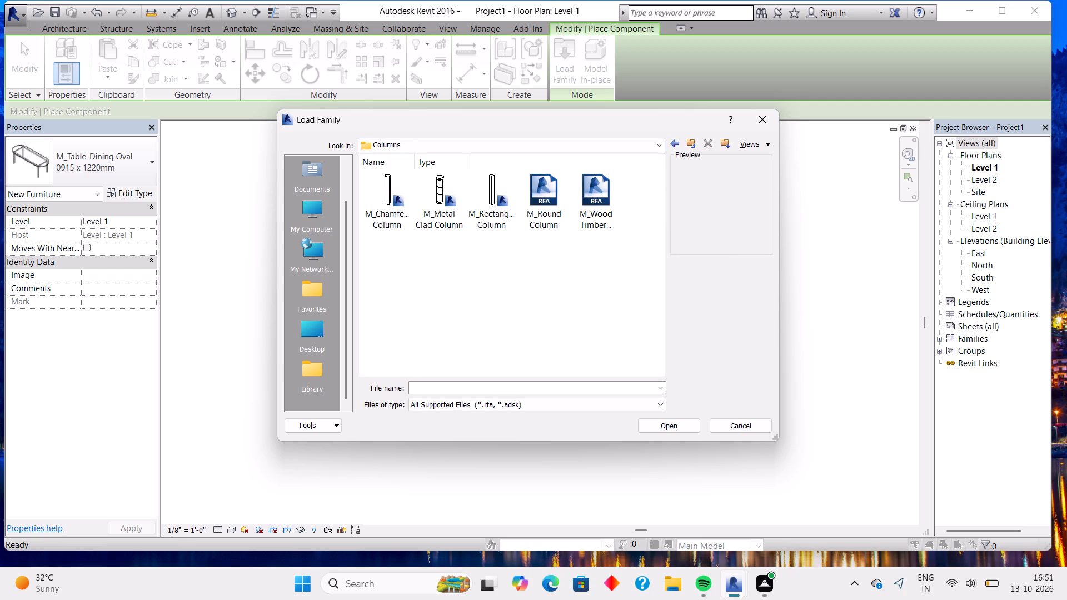
pyautogui.click(675, 144)
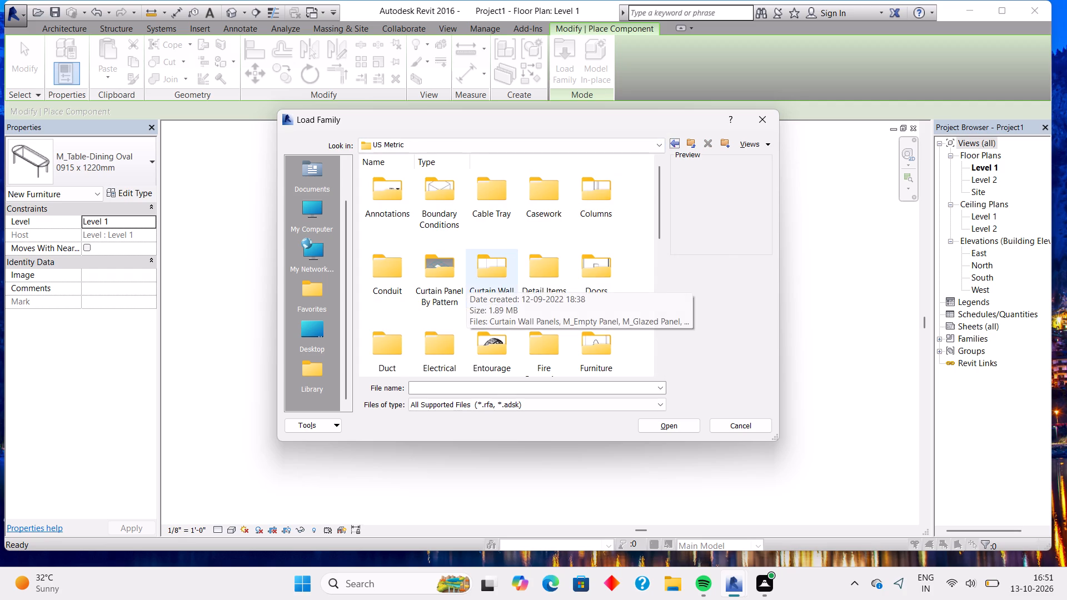
pyautogui.doubleClick(531, 271)
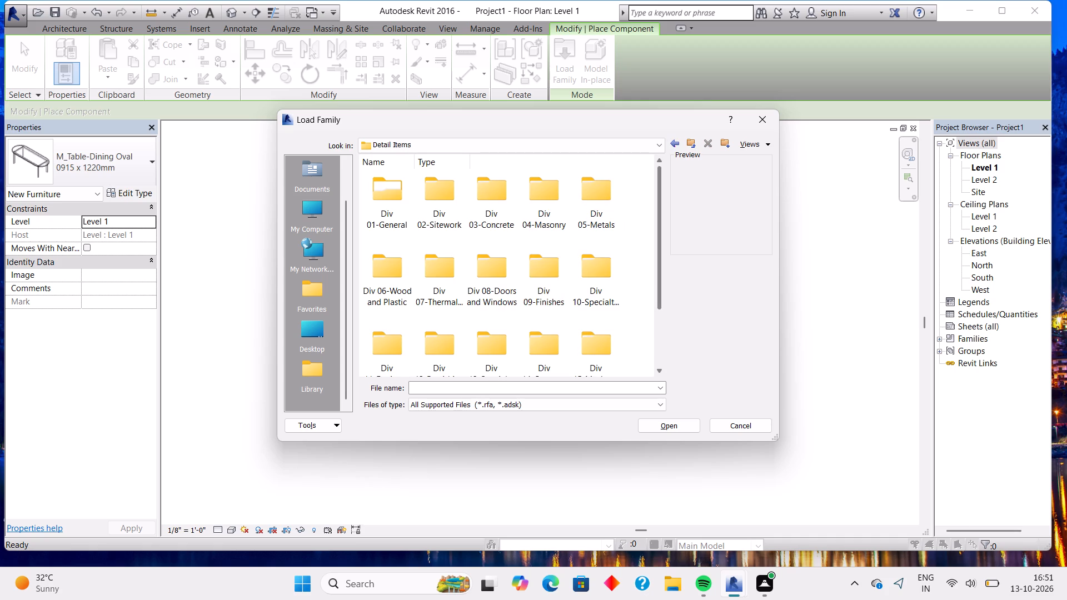
pyautogui.click(675, 149)
pyautogui.click(676, 146)
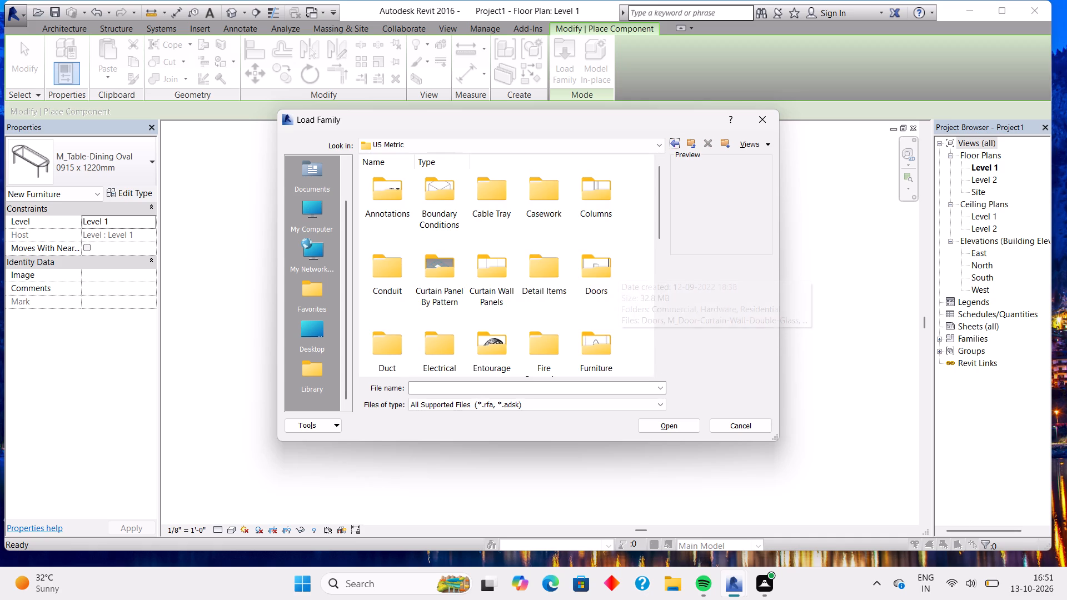
# Check the Duct folder's Accessories and the Electrical folder's subfolders in the US Metric library for suitable components.
pyautogui.doubleClick(396, 345)
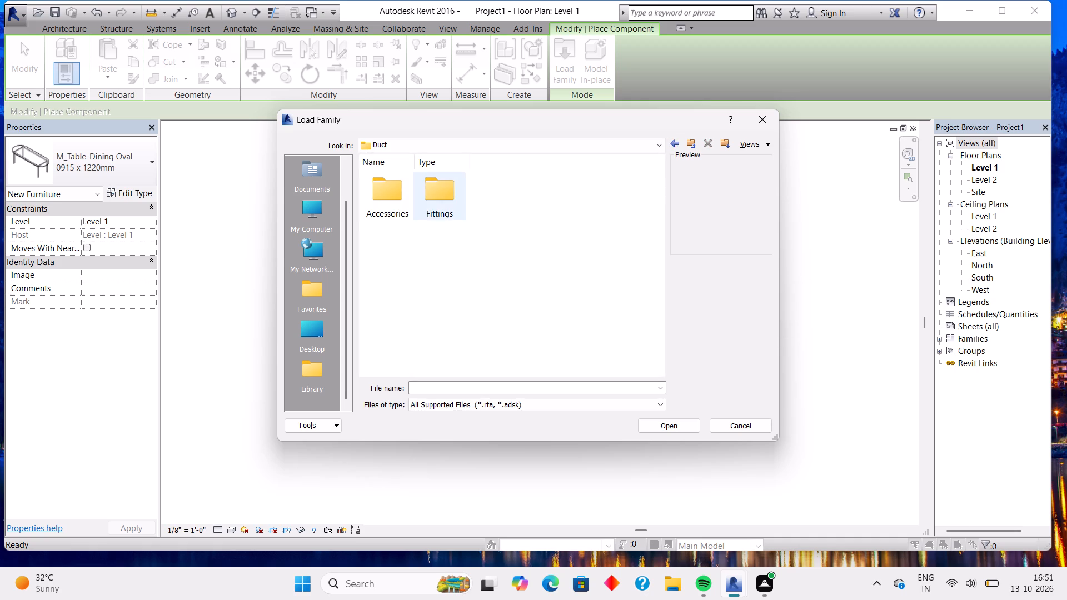
pyautogui.doubleClick(373, 203)
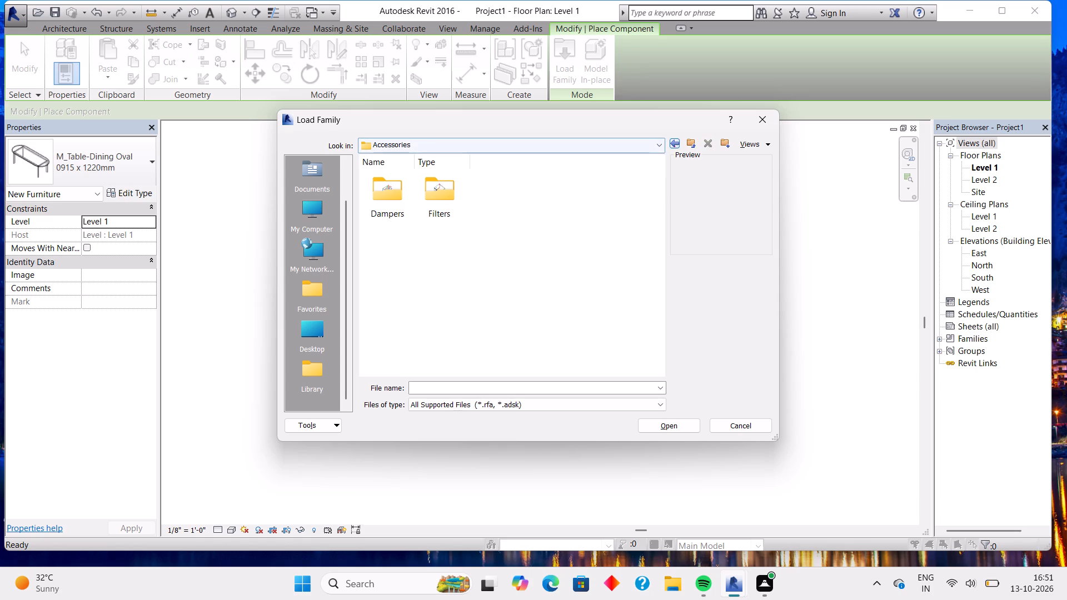
pyautogui.click(680, 143)
pyautogui.click(672, 143)
pyautogui.click(672, 143)
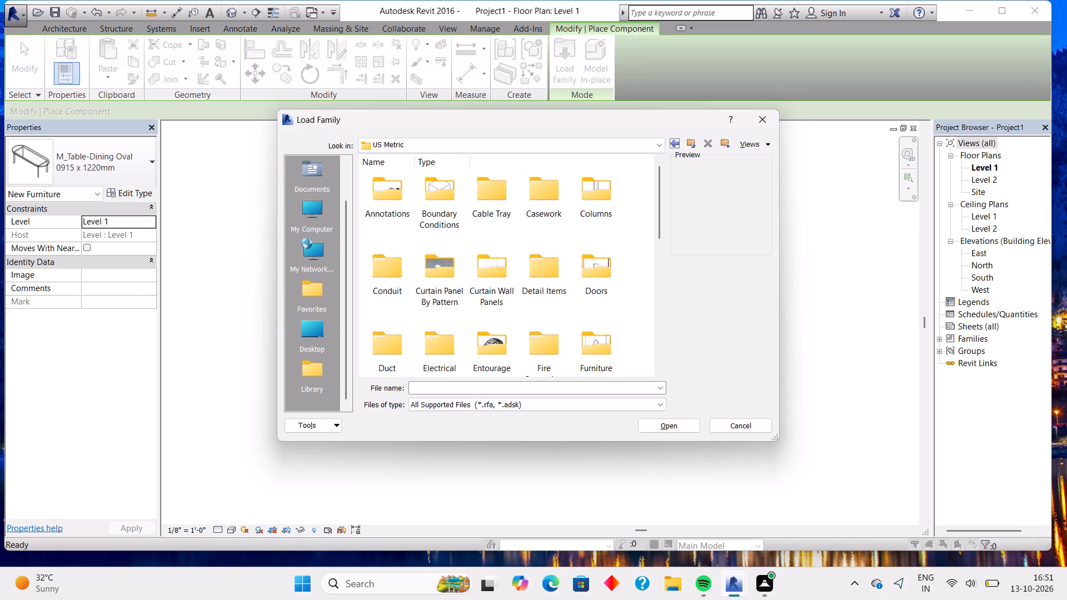
pyautogui.doubleClick(423, 340)
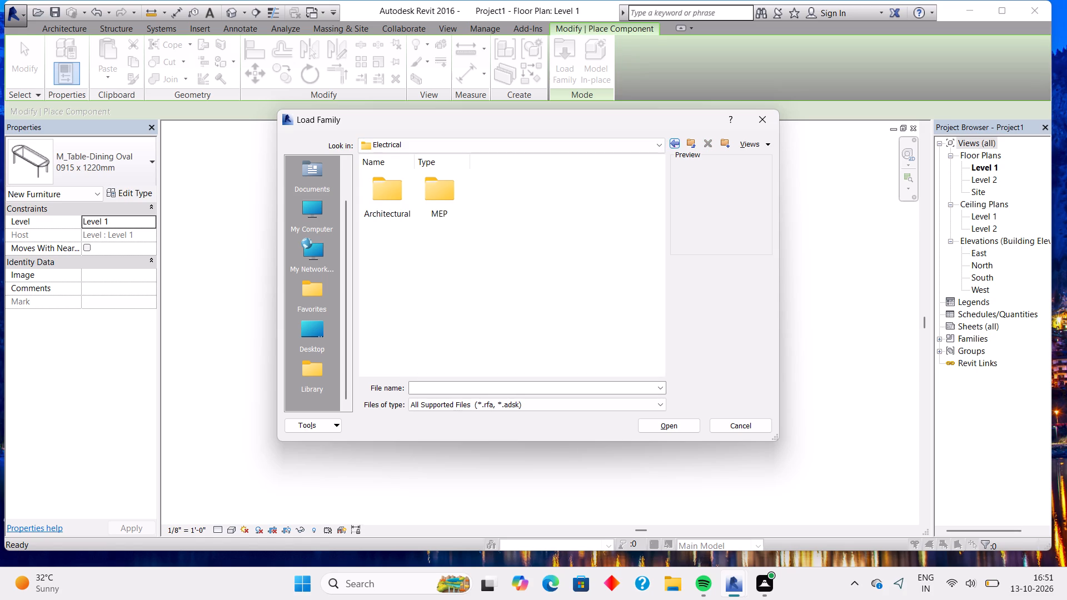
pyautogui.doubleClick(676, 148)
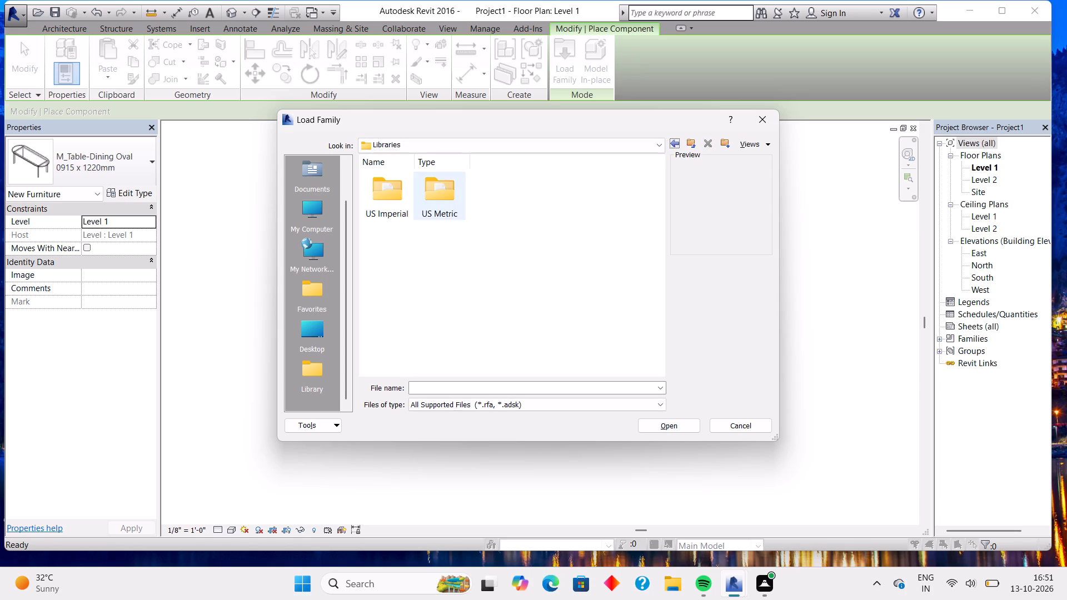
pyautogui.doubleClick(450, 207)
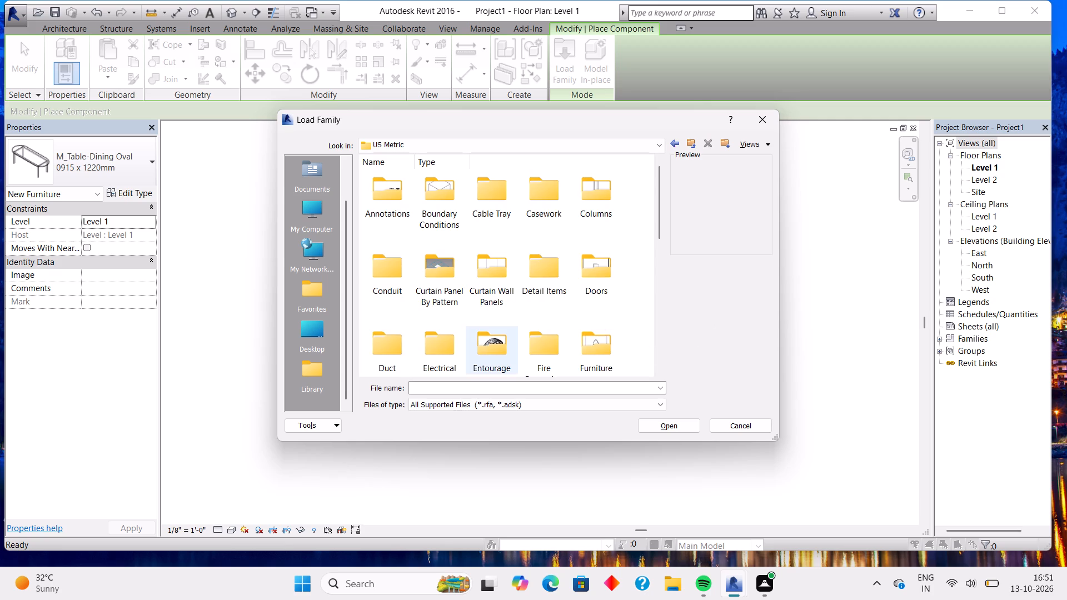
# Examine the Entourage families and the Fire Protection folder's Cabinets and Accessories families in the US Metric library.
pyautogui.tripleClick(483, 344)
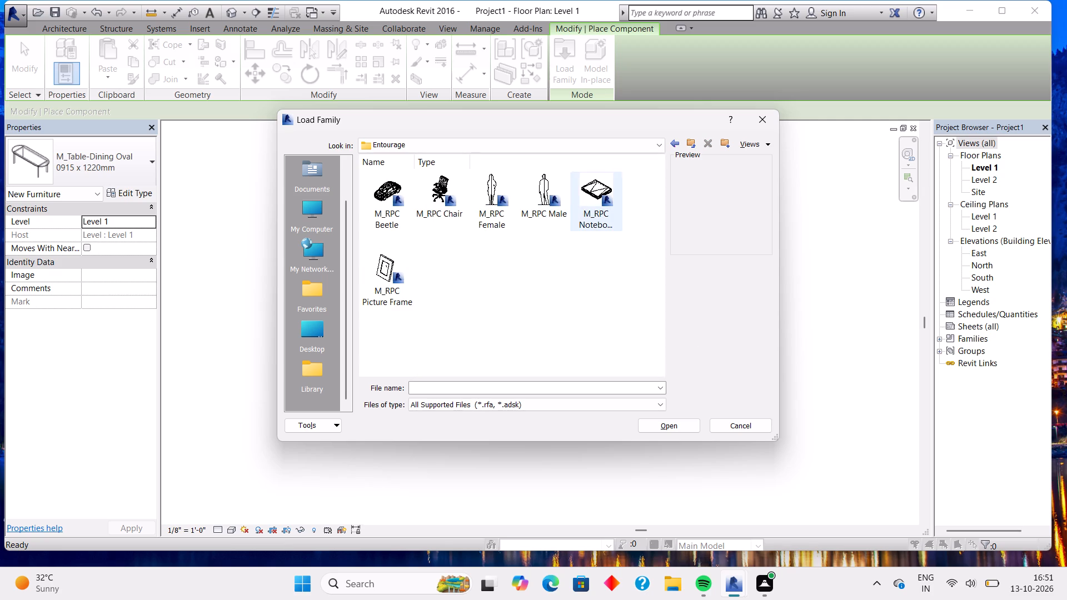
pyautogui.click(674, 146)
pyautogui.click(492, 348)
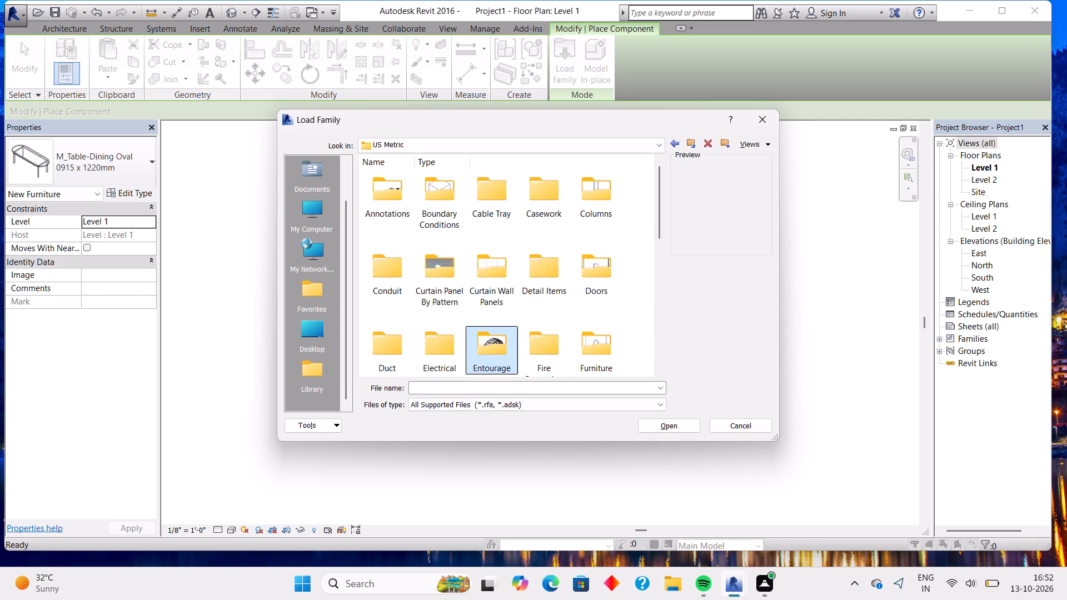
pyautogui.doubleClick(541, 346)
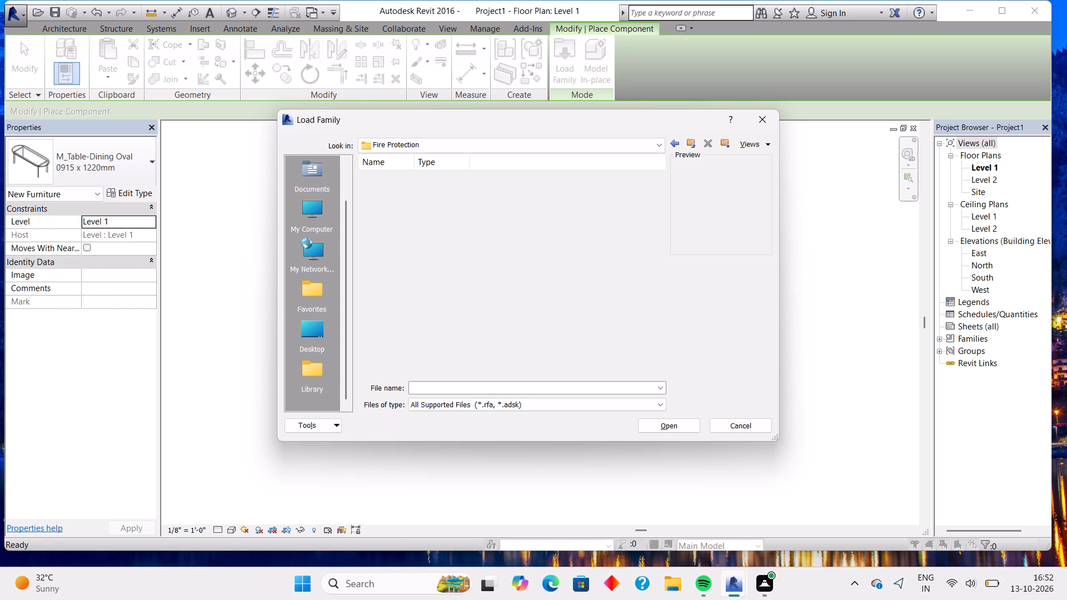
pyautogui.doubleClick(442, 195)
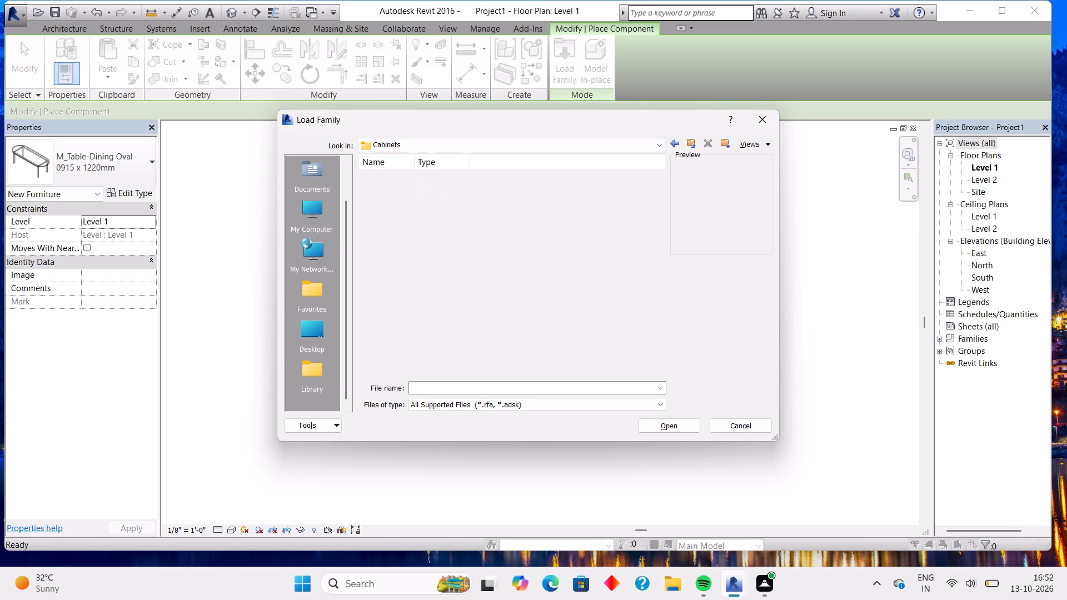
pyautogui.click(675, 147)
pyautogui.doubleClick(392, 202)
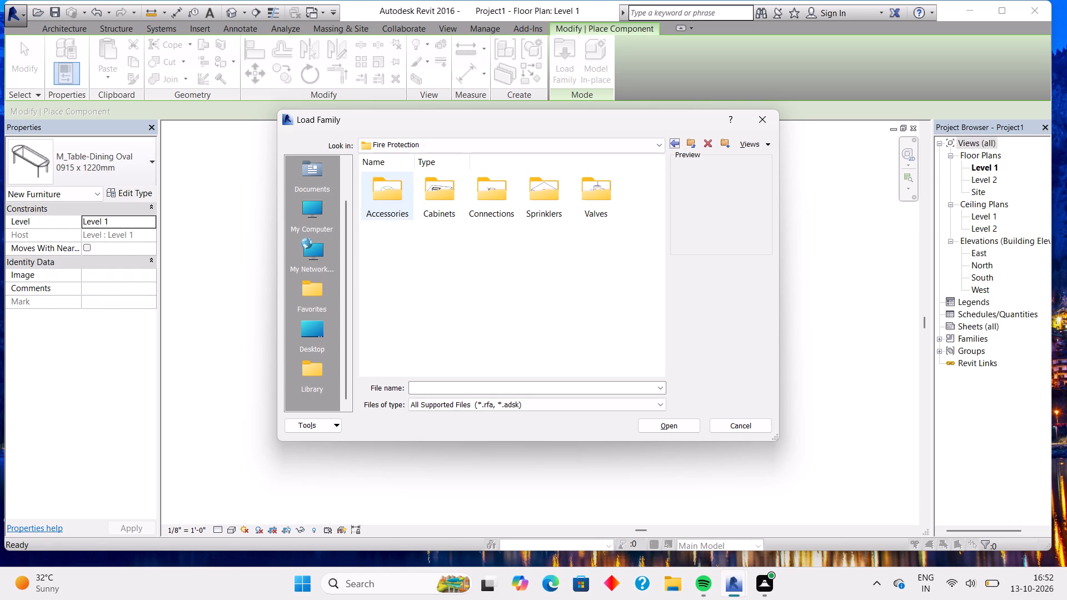
pyautogui.click(671, 148)
pyautogui.click(671, 148)
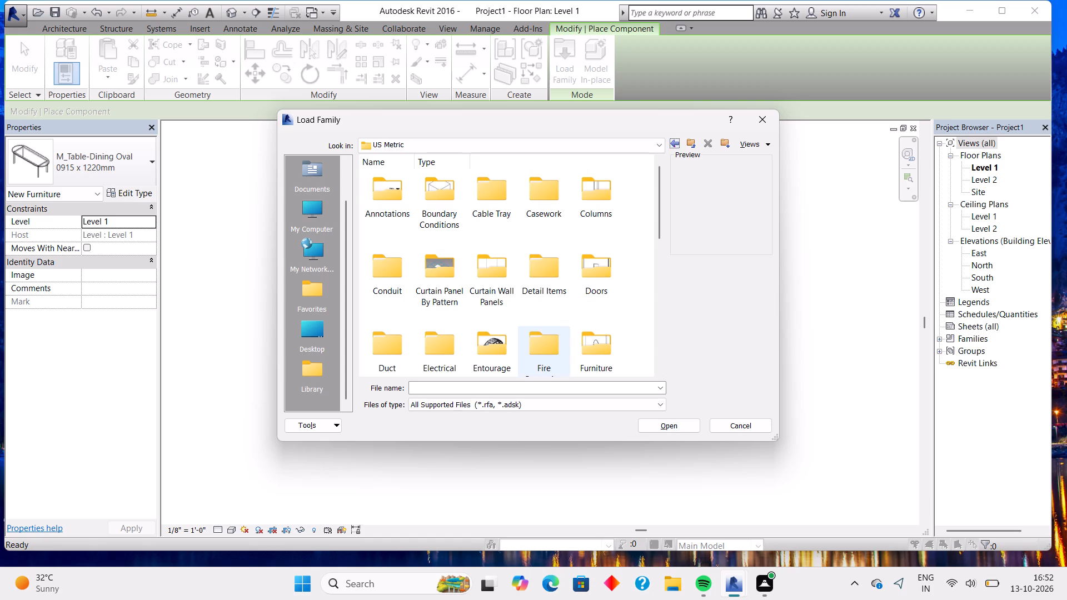
# Examine the Beds, Seating and Tables families in the US Metric library's Furniture folder.
pyautogui.doubleClick(585, 343)
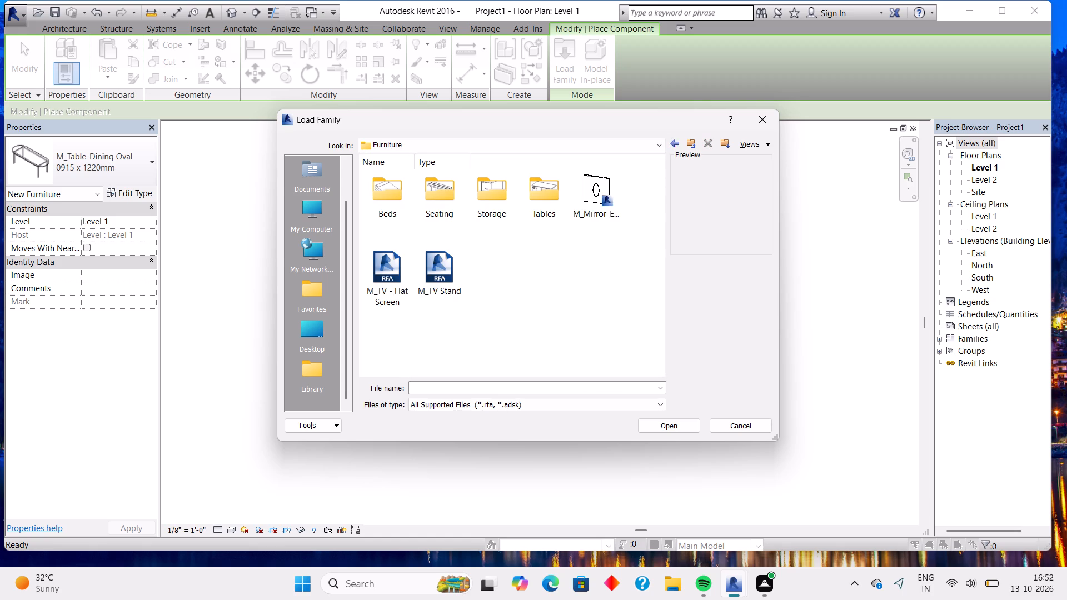
pyautogui.doubleClick(395, 203)
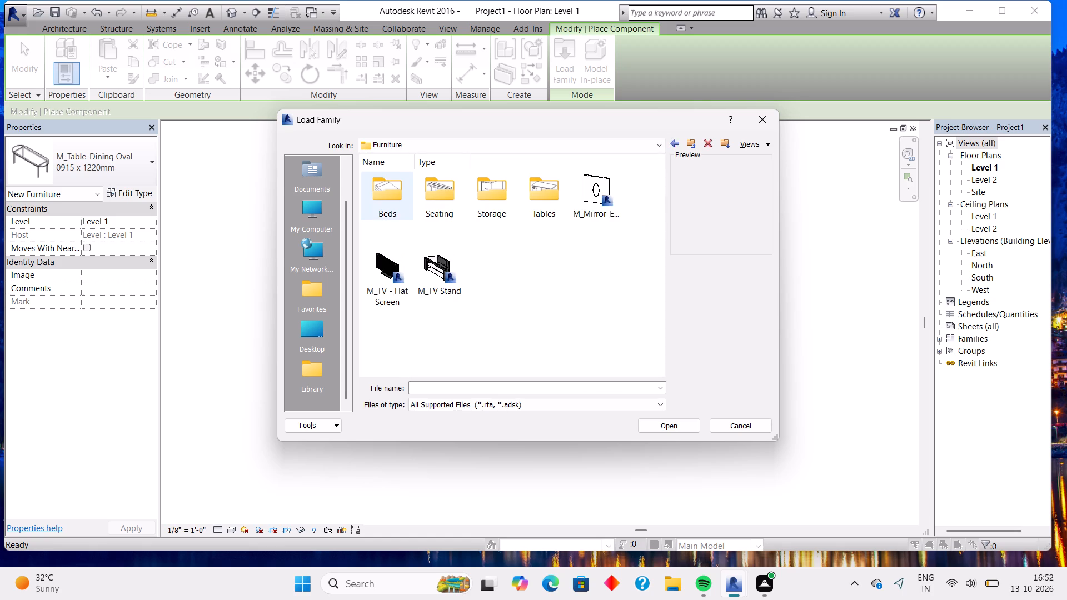
pyautogui.click(676, 146)
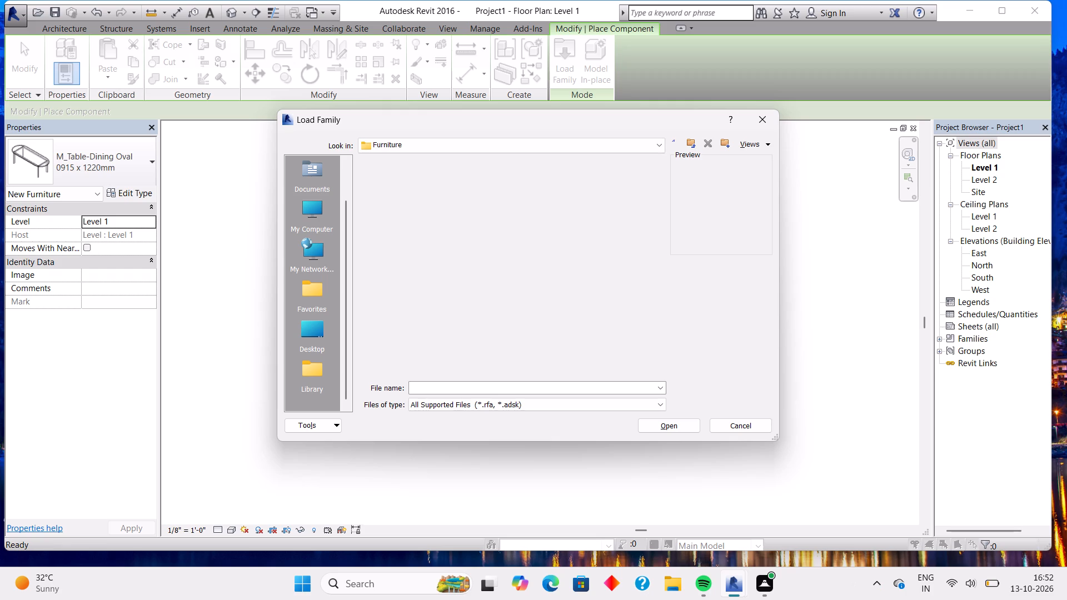
pyautogui.doubleClick(439, 204)
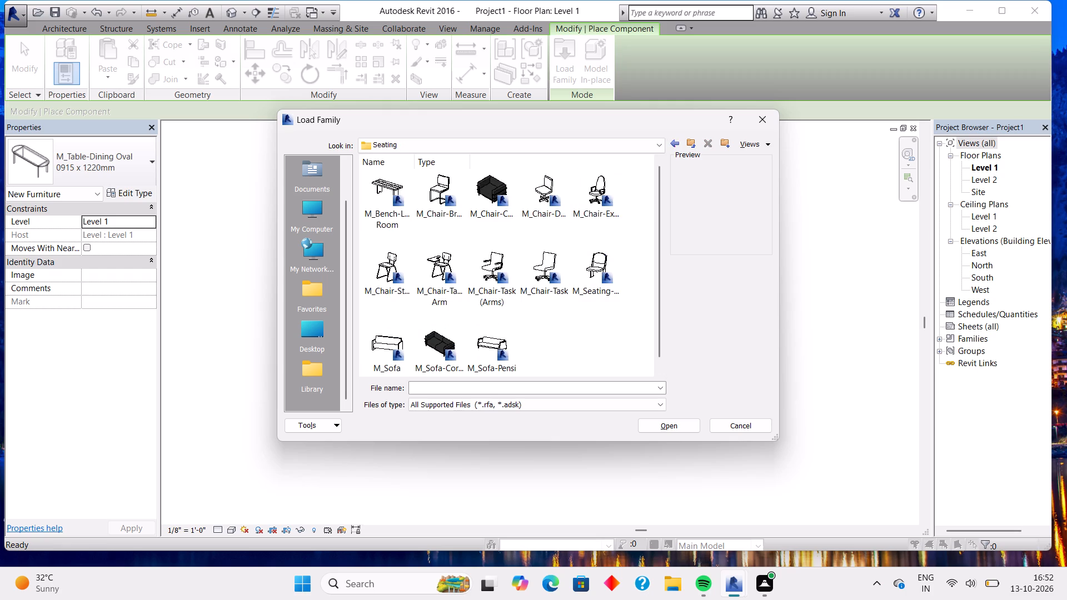
pyautogui.click(675, 142)
pyautogui.doubleClick(555, 202)
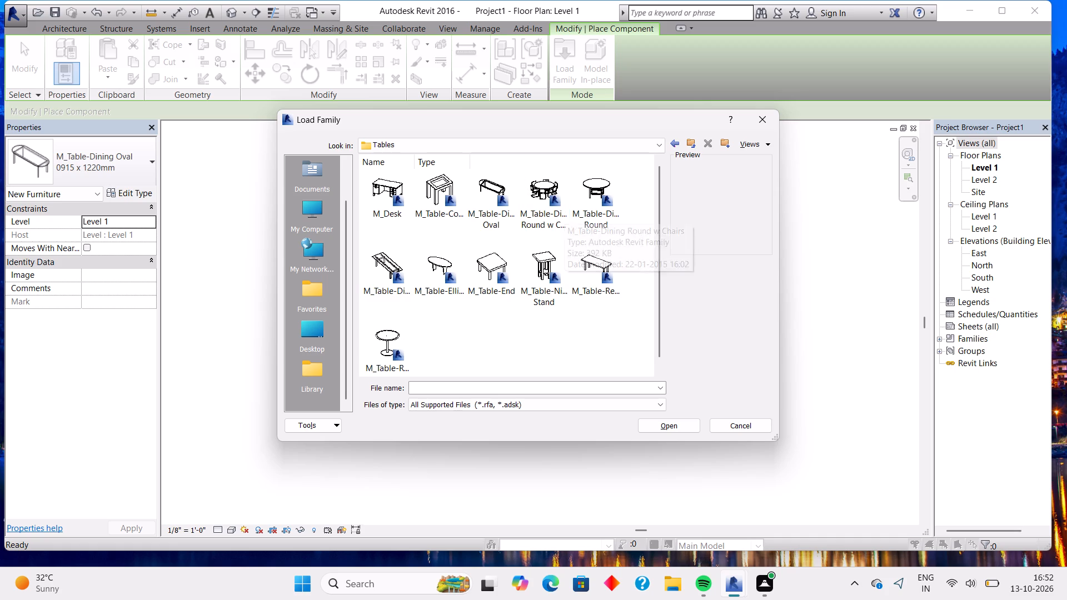
pyautogui.click(675, 144)
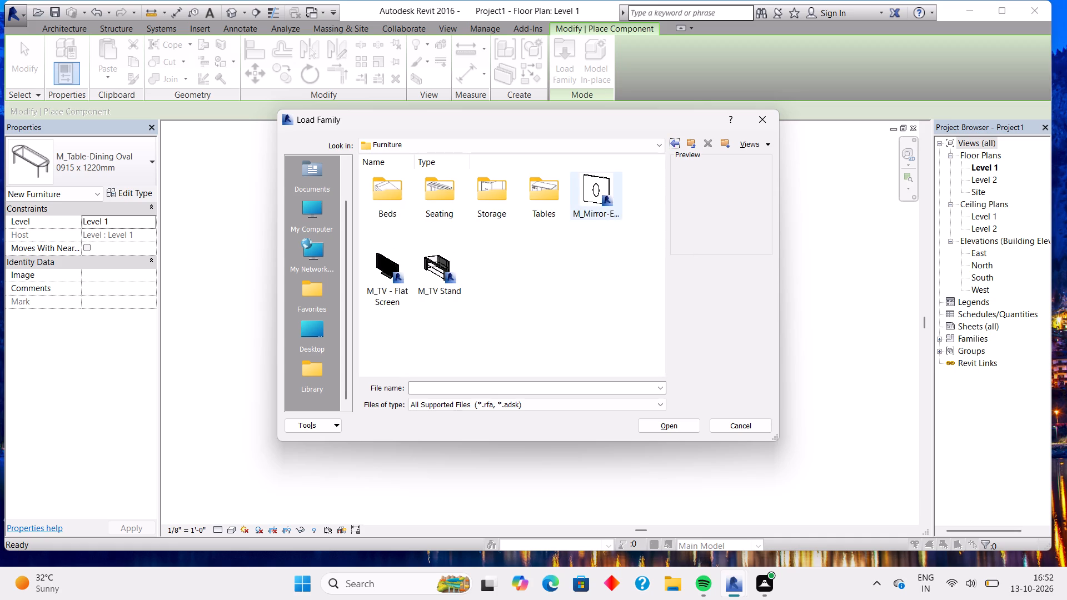
pyautogui.click(678, 142)
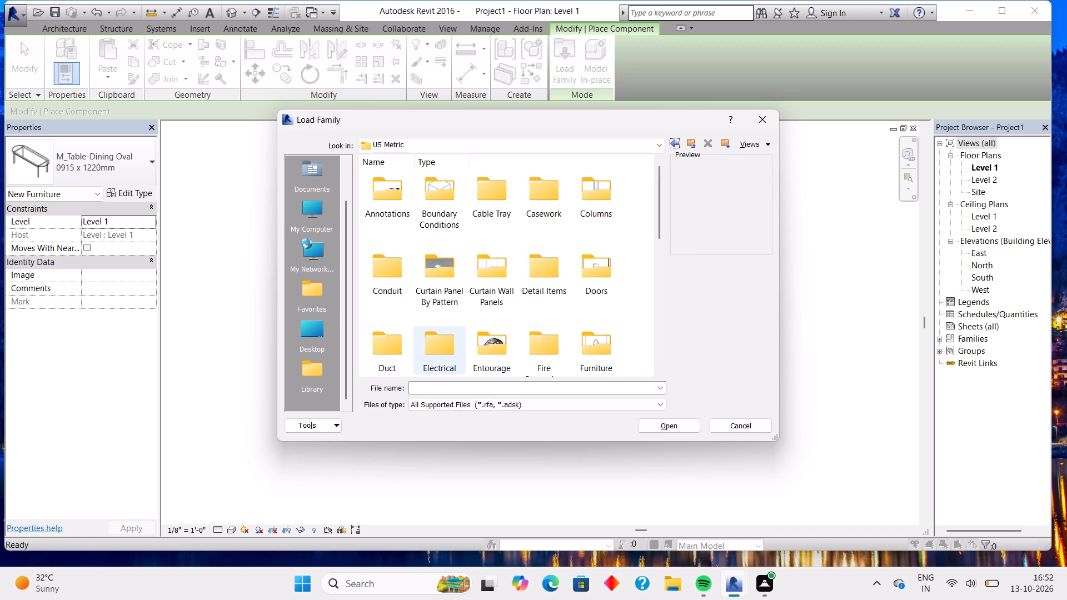
# Recheck the Duct and Electrical folders of the US Metric library for suitable subfolders.
pyautogui.doubleClick(400, 346)
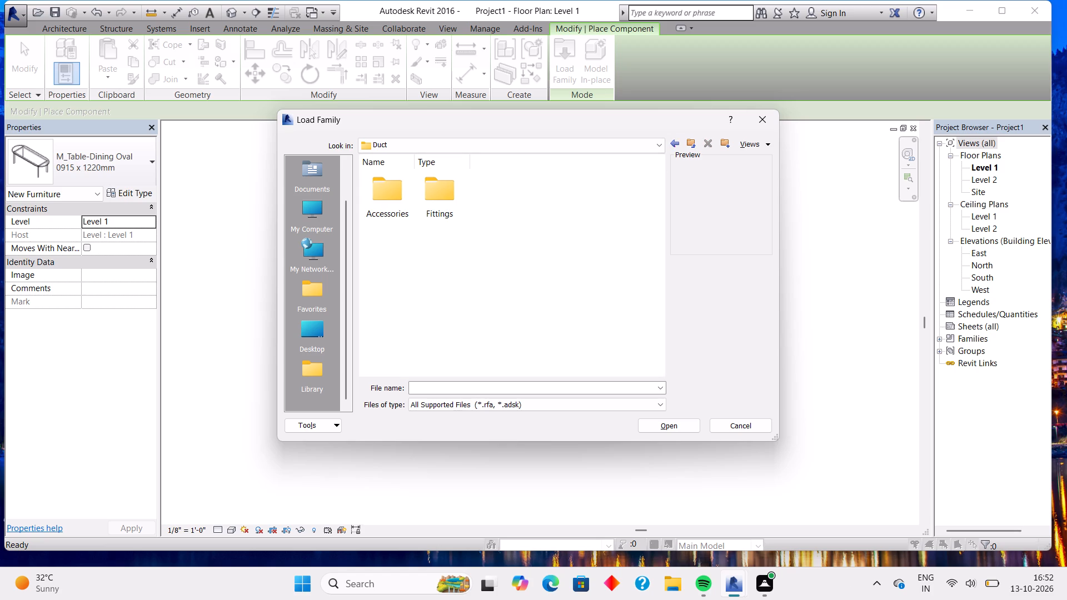
pyautogui.click(681, 142)
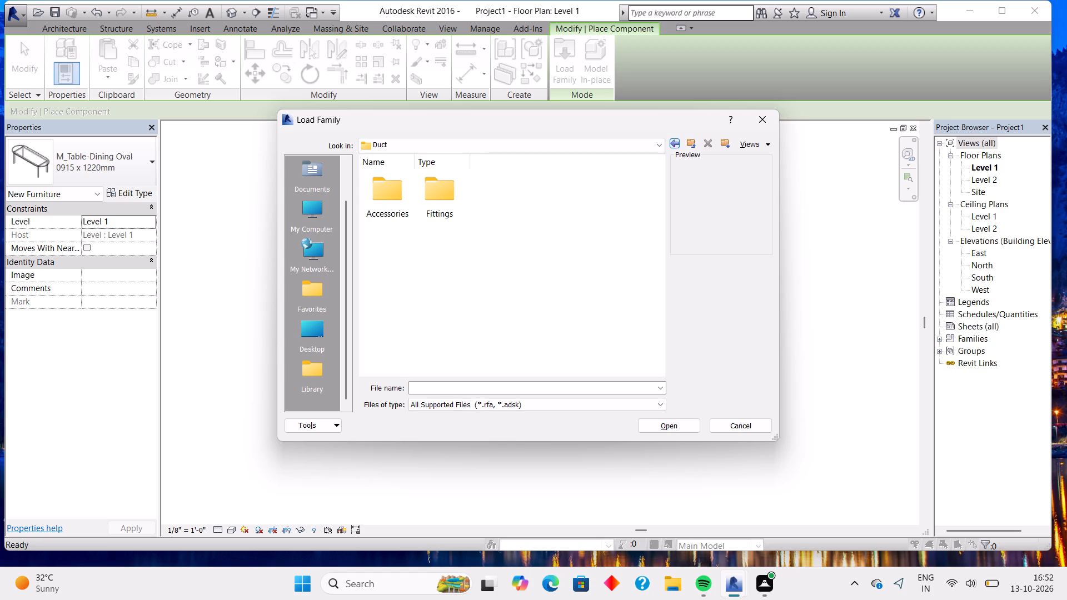
pyautogui.click(677, 142)
pyautogui.doubleClick(429, 358)
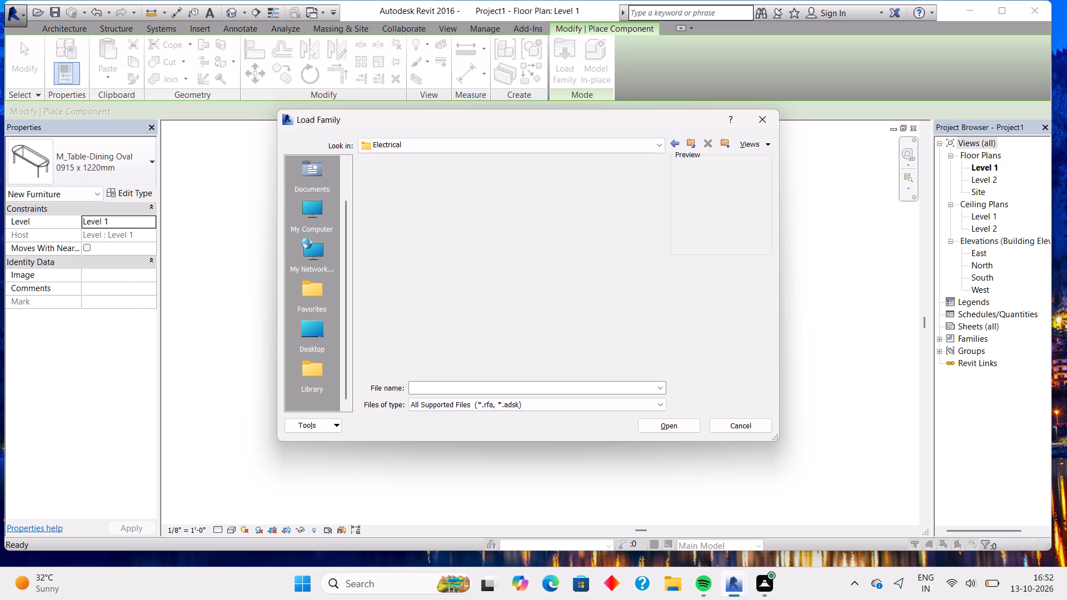
pyautogui.click(674, 139)
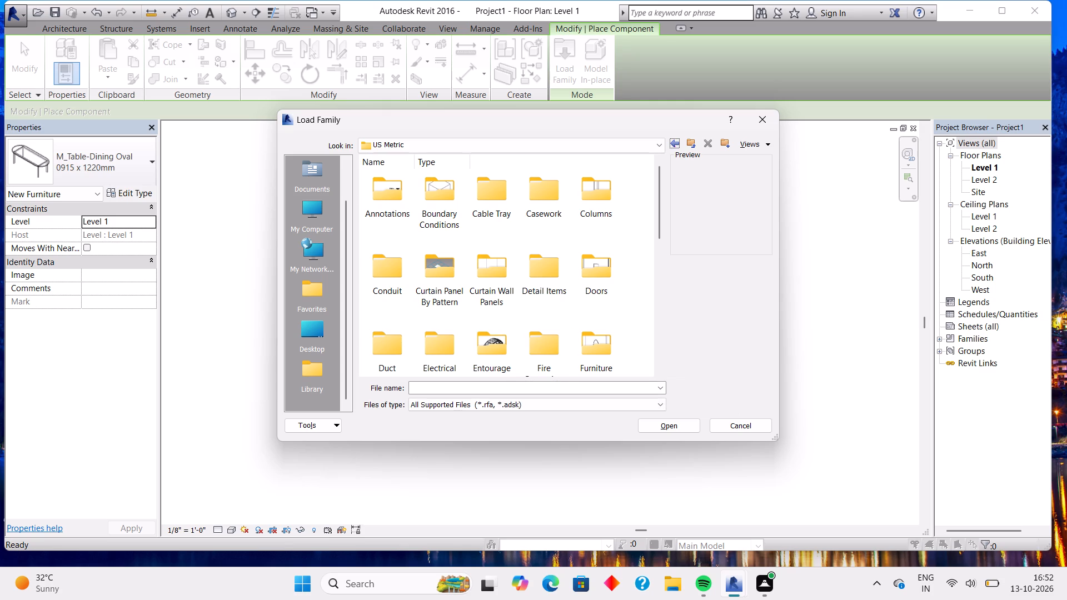
# Check the Mechanical folder's subfolders and the Openings families in the US Metric library.
pyautogui.scroll(-1, 556, 327)
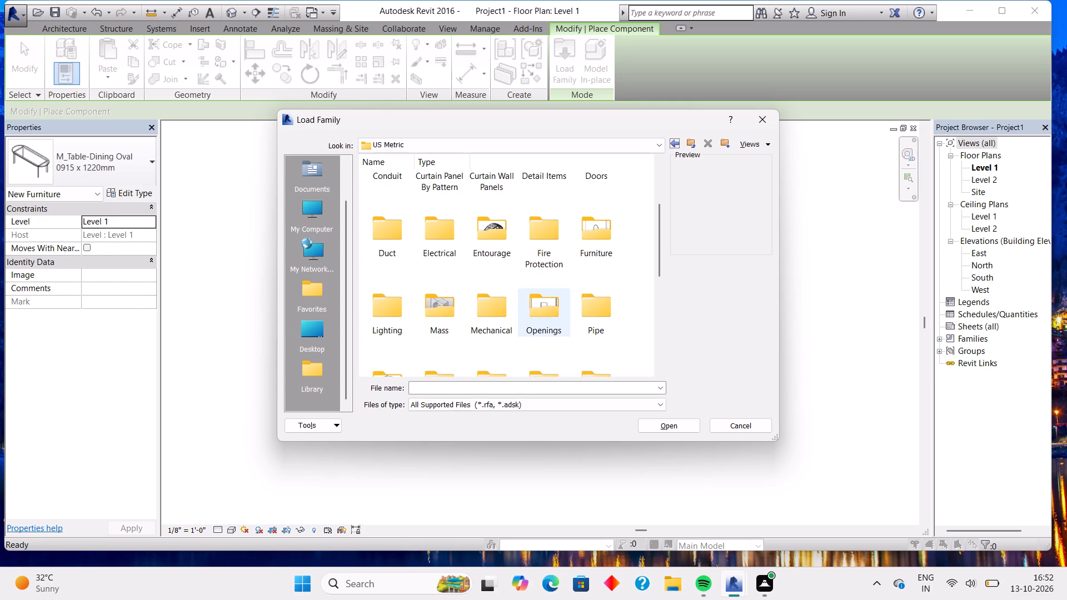
pyautogui.doubleClick(487, 304)
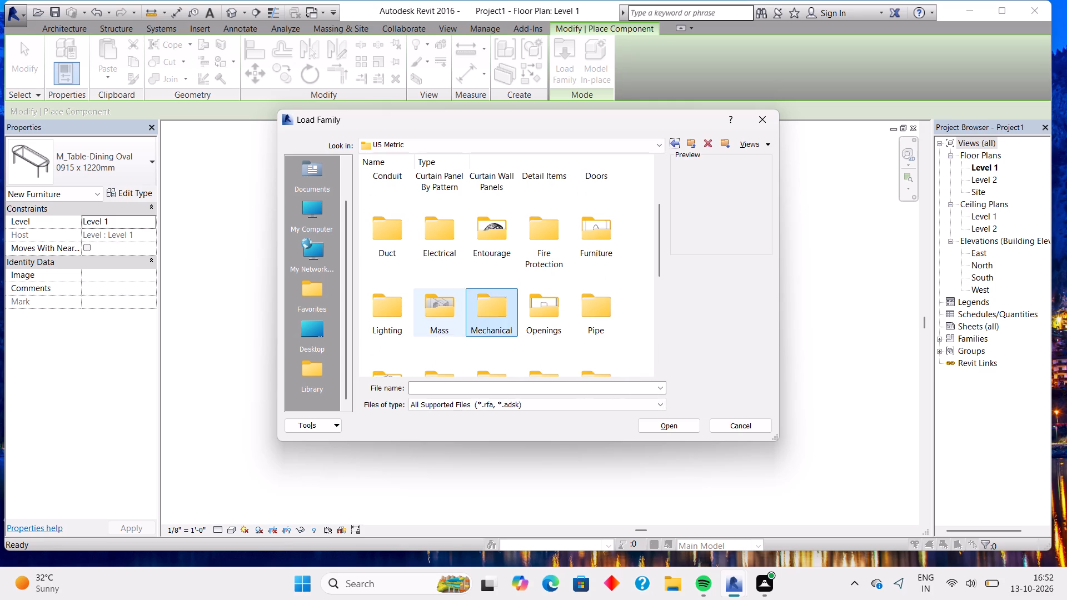
pyautogui.click(676, 141)
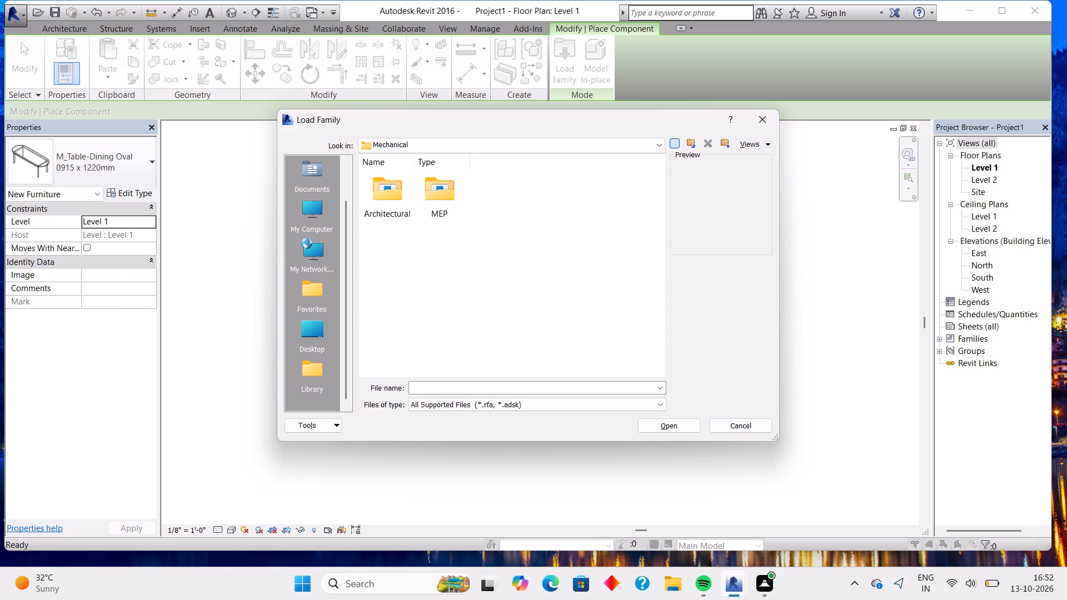
pyautogui.scroll(-2, 569, 316)
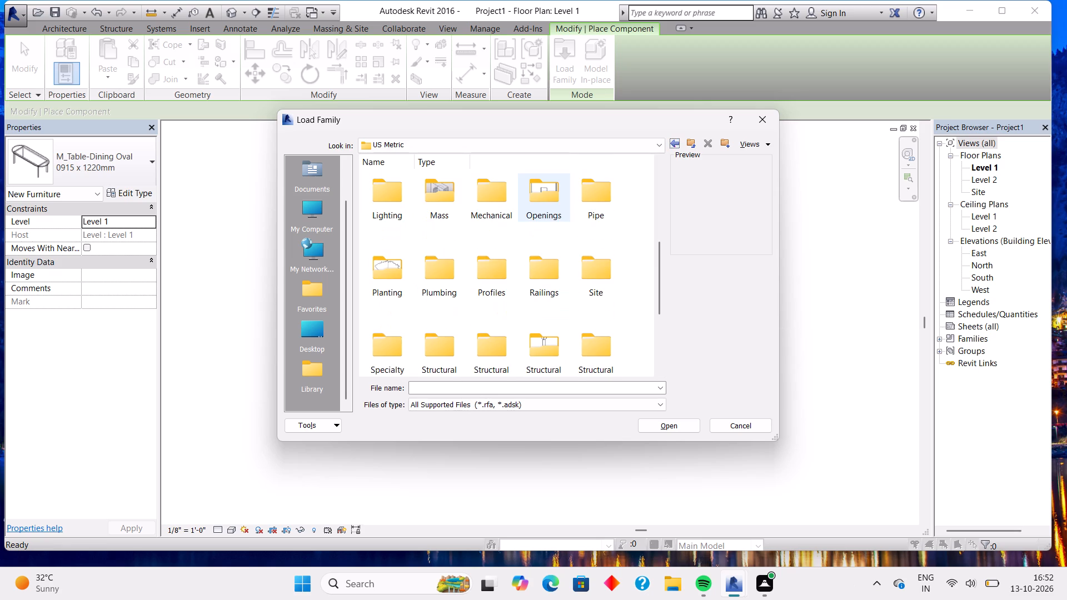
pyautogui.doubleClick(555, 206)
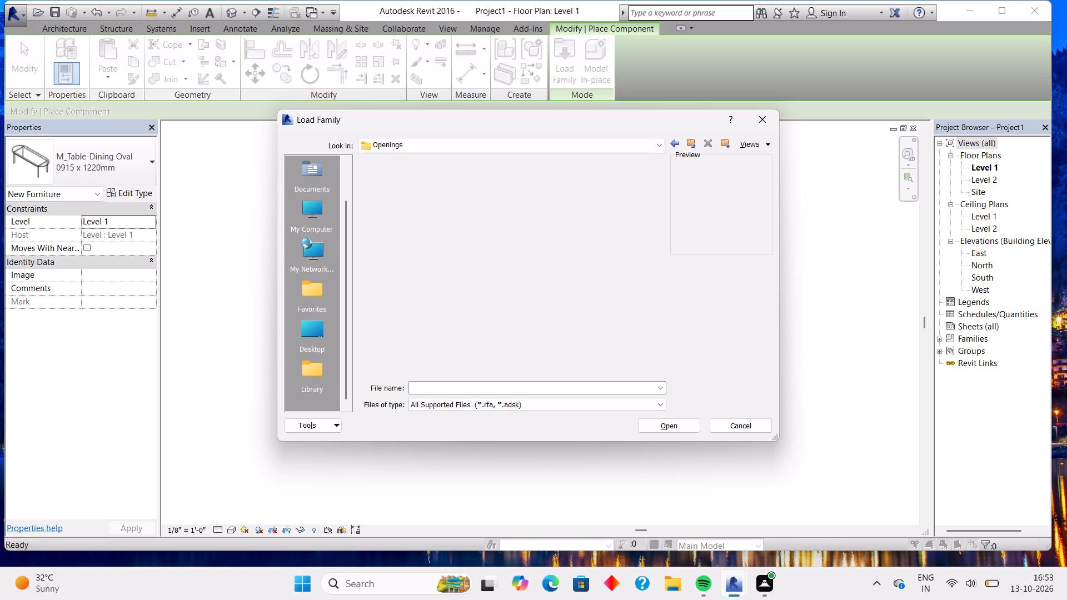
pyautogui.click(676, 142)
# Check the Pipe folder of the US Metric library, including its Fittings subfolders.
pyautogui.scroll(-1, 595, 278)
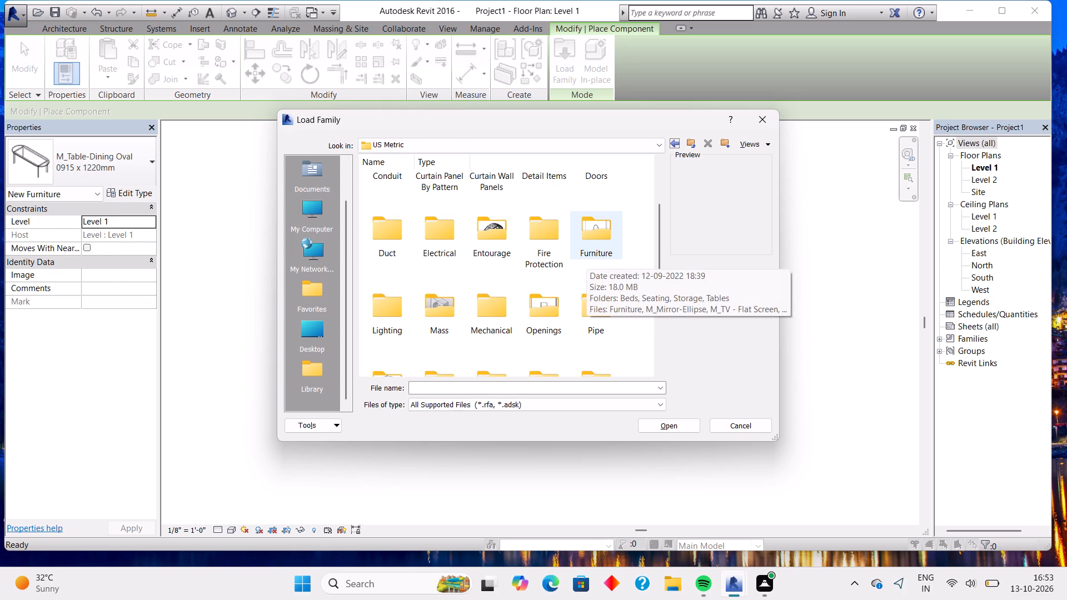
pyautogui.doubleClick(595, 306)
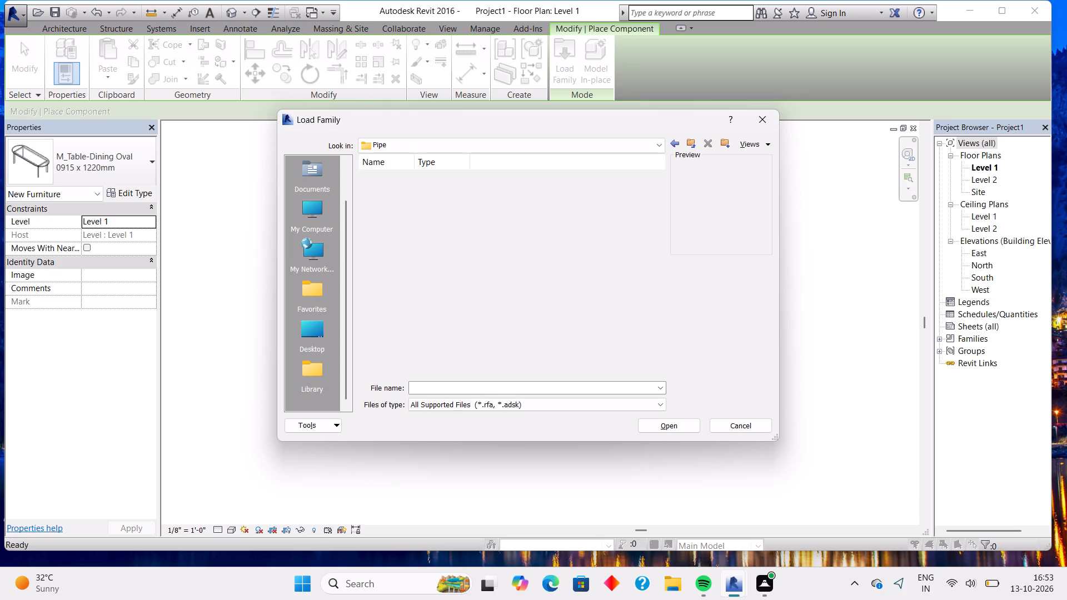
pyautogui.click(430, 199)
pyautogui.click(430, 199)
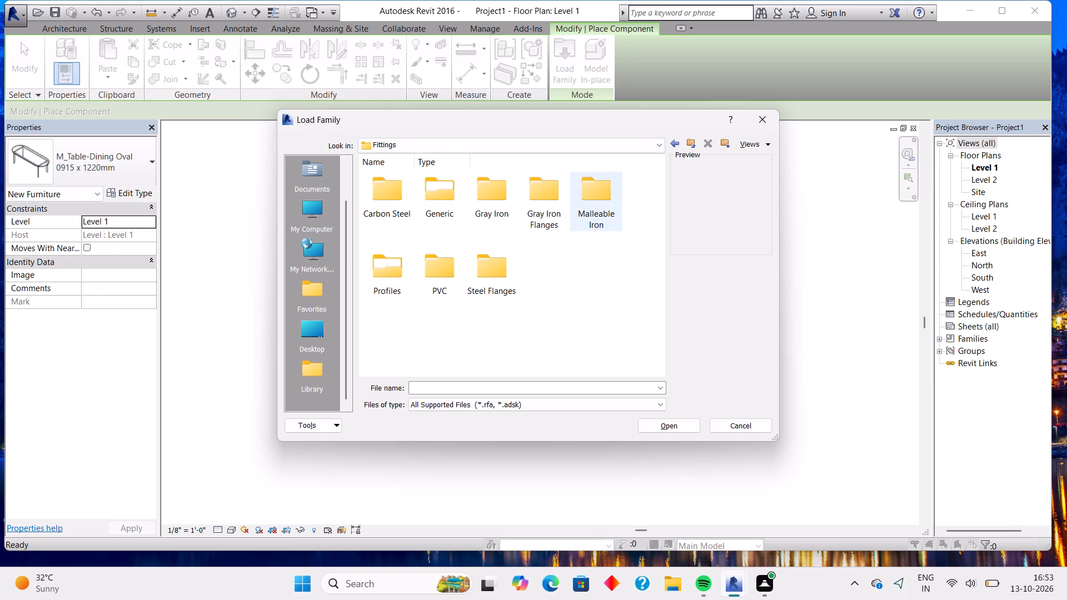
pyautogui.click(679, 140)
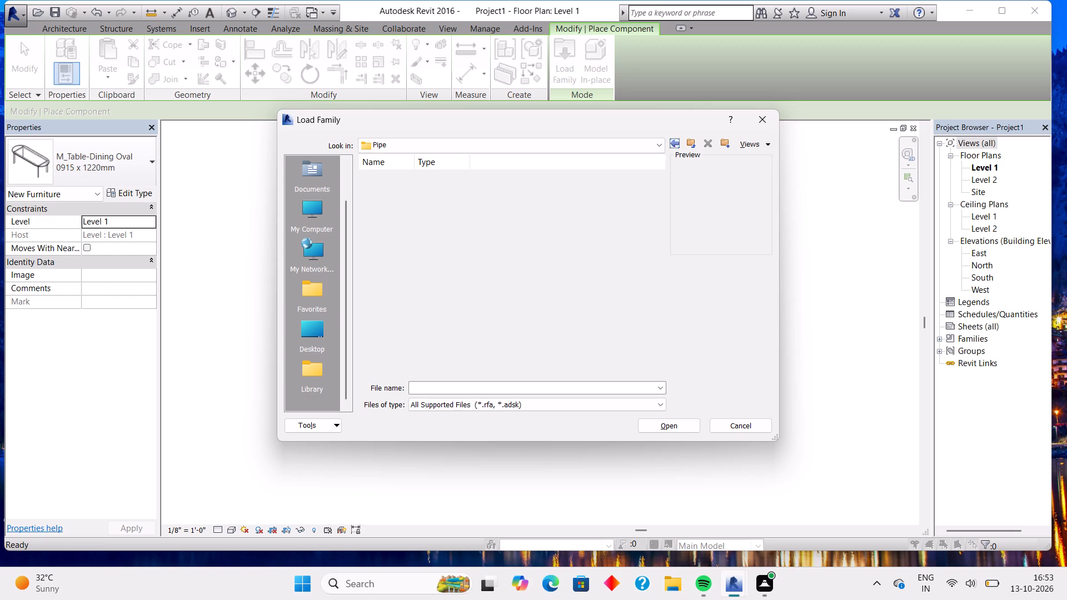
pyautogui.click(679, 140)
# Examine the Planting families and the Plumbing folder's subfolders in the US Metric library.
pyautogui.scroll(-1, 586, 266)
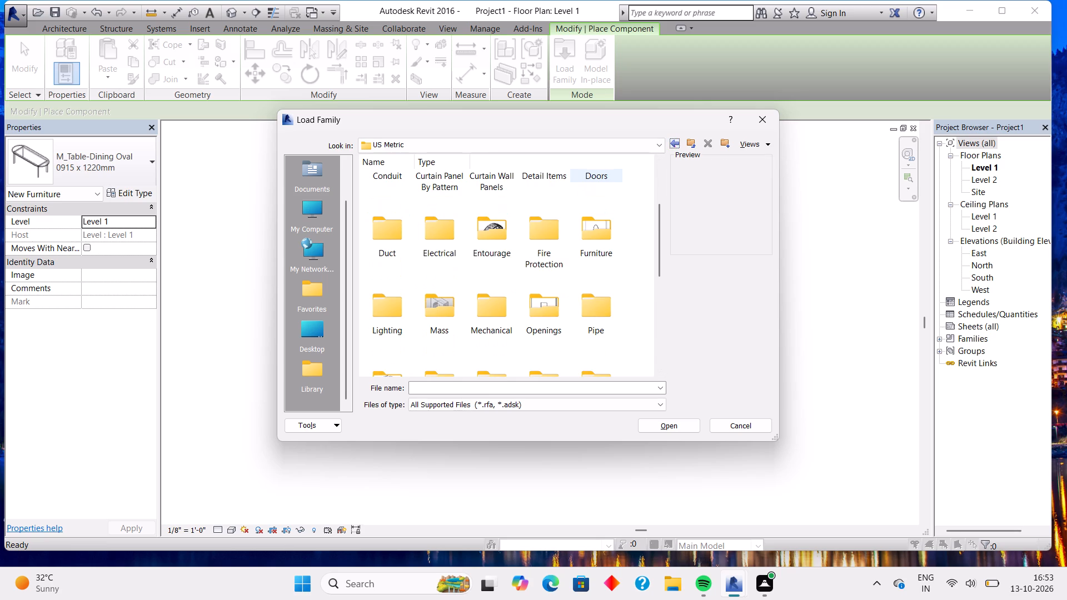
pyautogui.scroll(-1, 586, 266)
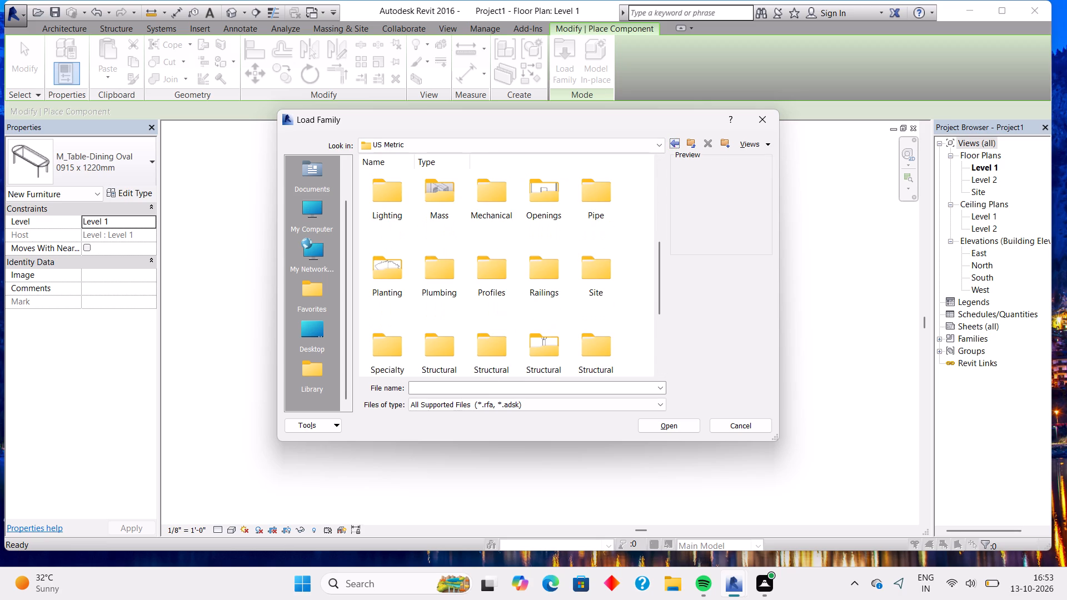
pyautogui.doubleClick(387, 286)
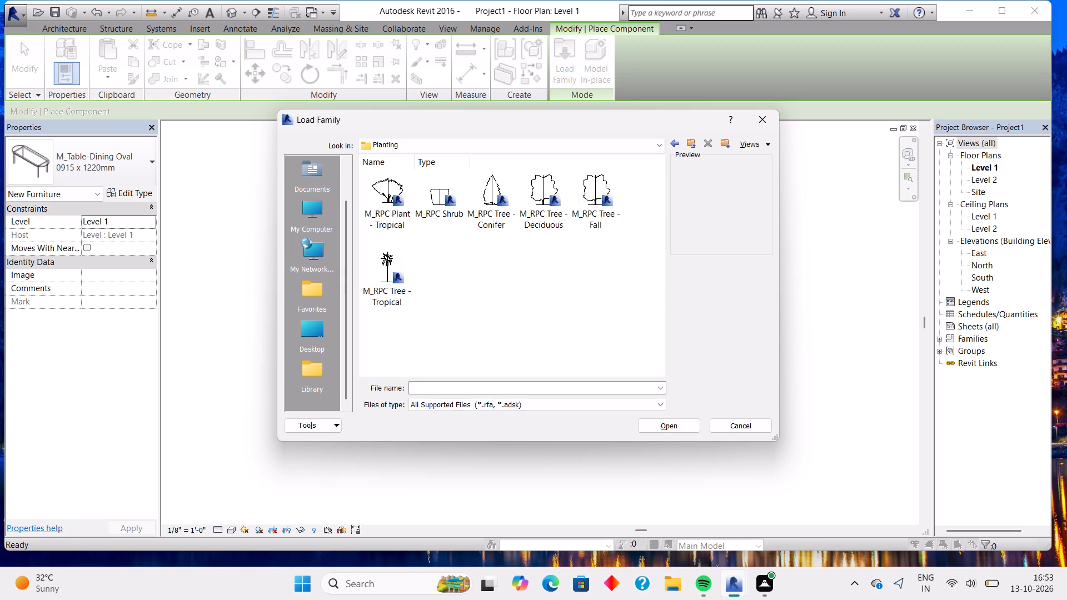
pyautogui.click(671, 146)
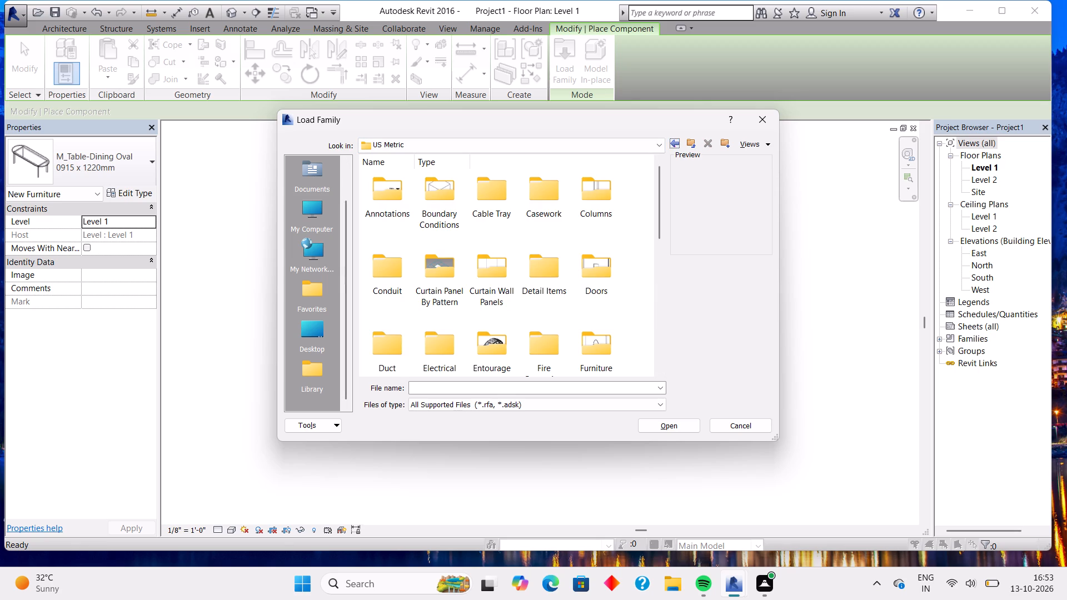
pyautogui.scroll(-1, 439, 319)
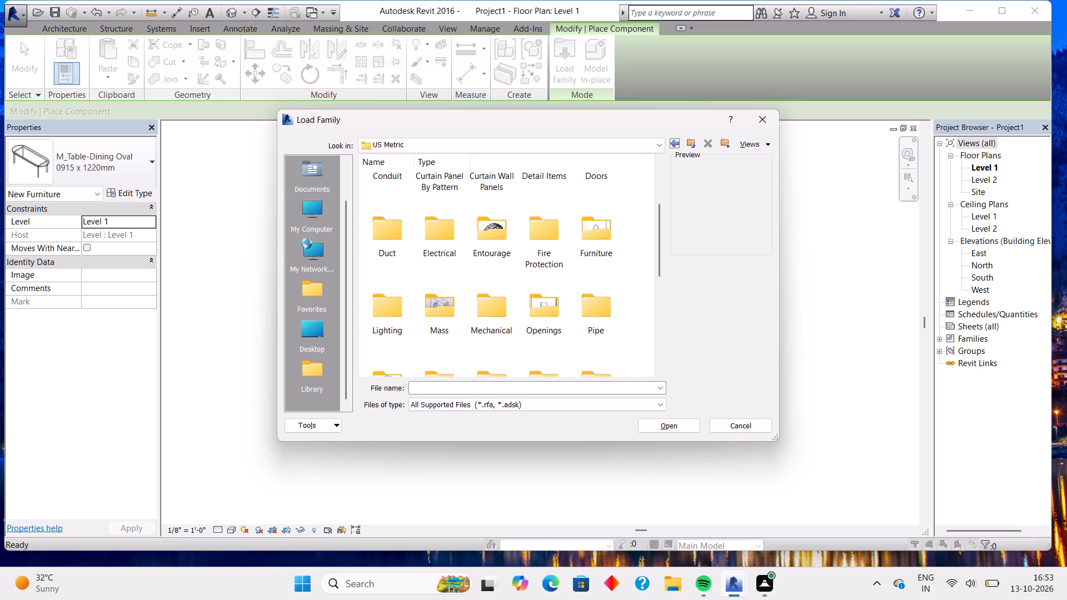
pyautogui.scroll(-1, 458, 288)
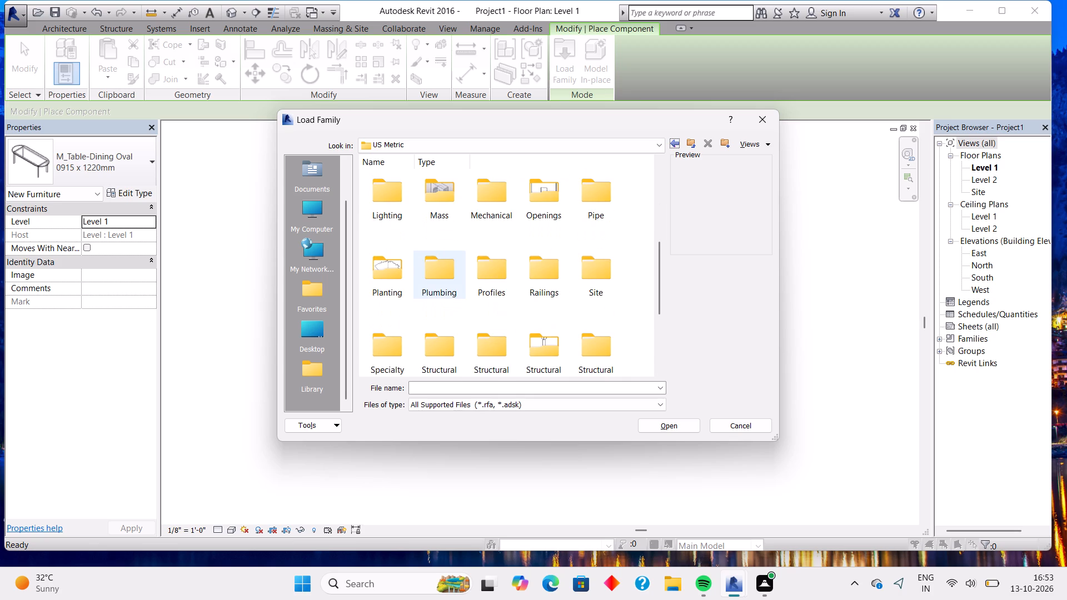
pyautogui.doubleClick(449, 271)
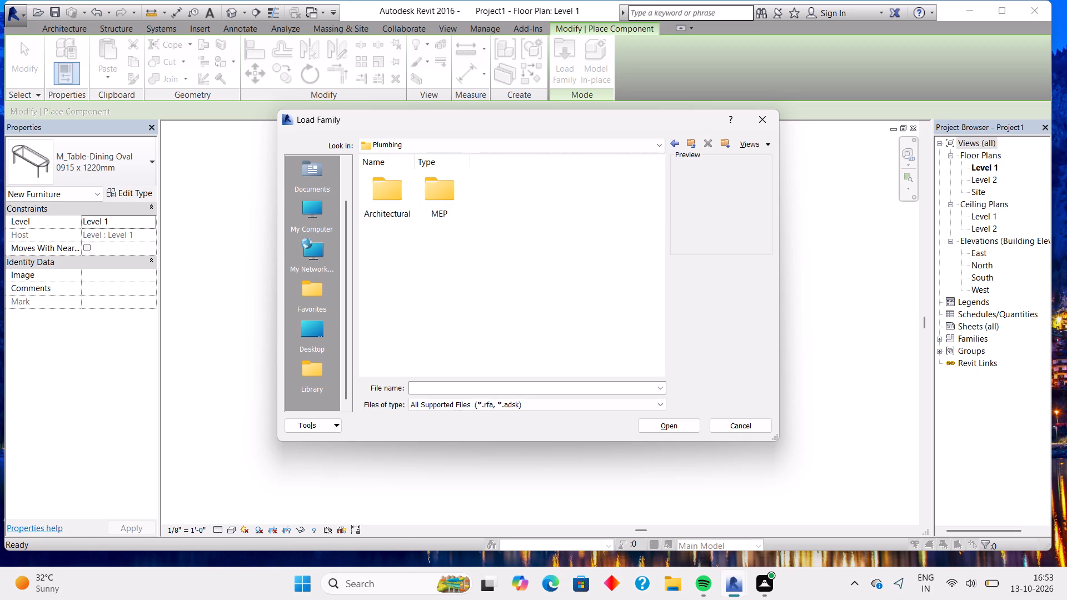
pyautogui.click(669, 146)
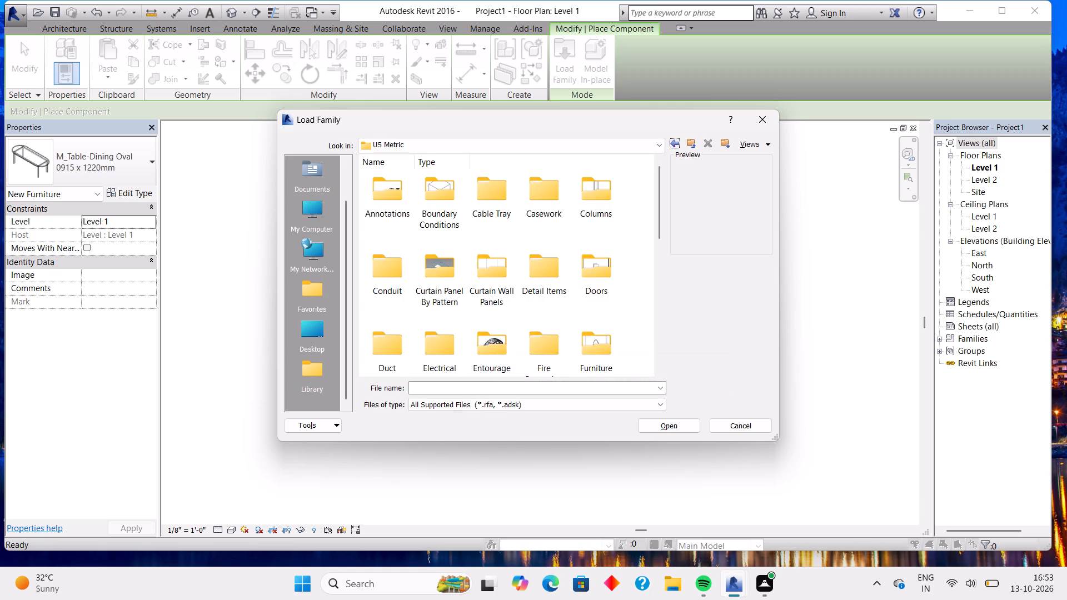
# Look over the remaining US Metric folders, and move up out of the library to the Windows (C:) drive.
pyautogui.scroll(-1, 552, 301)
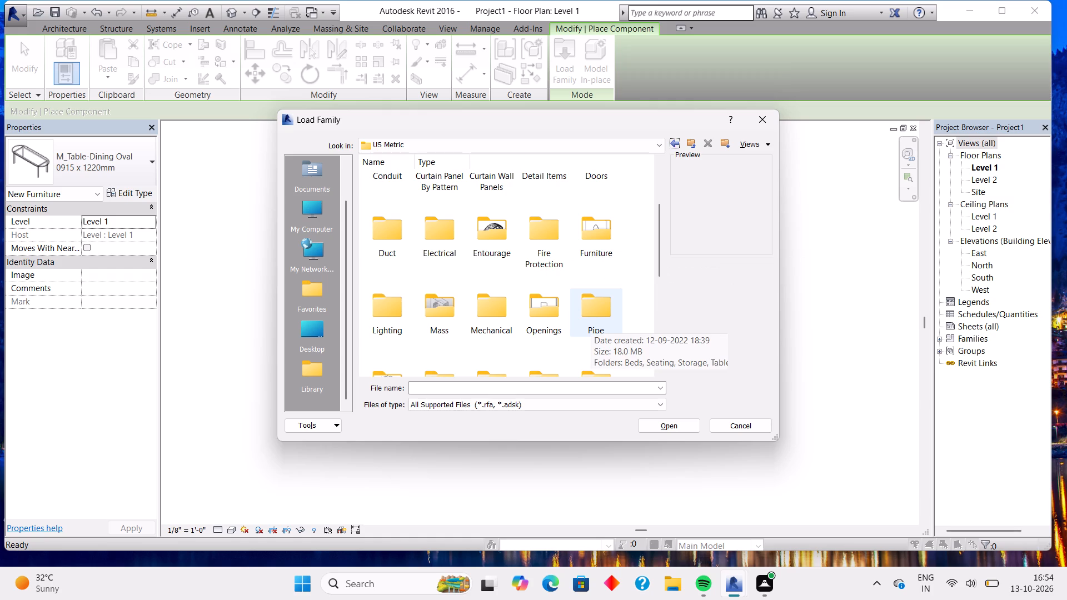
pyautogui.scroll(-3, 576, 301)
pyautogui.scroll(2, 576, 301)
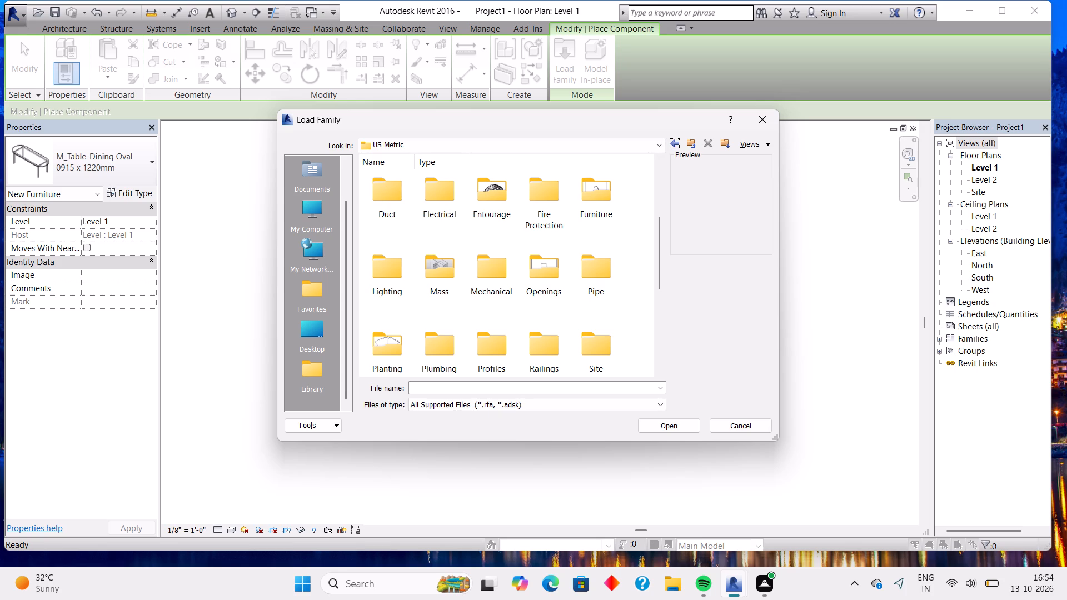
pyautogui.press('Return')
pyautogui.press('Return')
pyautogui.press('Return')
pyautogui.press('Return')
pyautogui.press('Return')
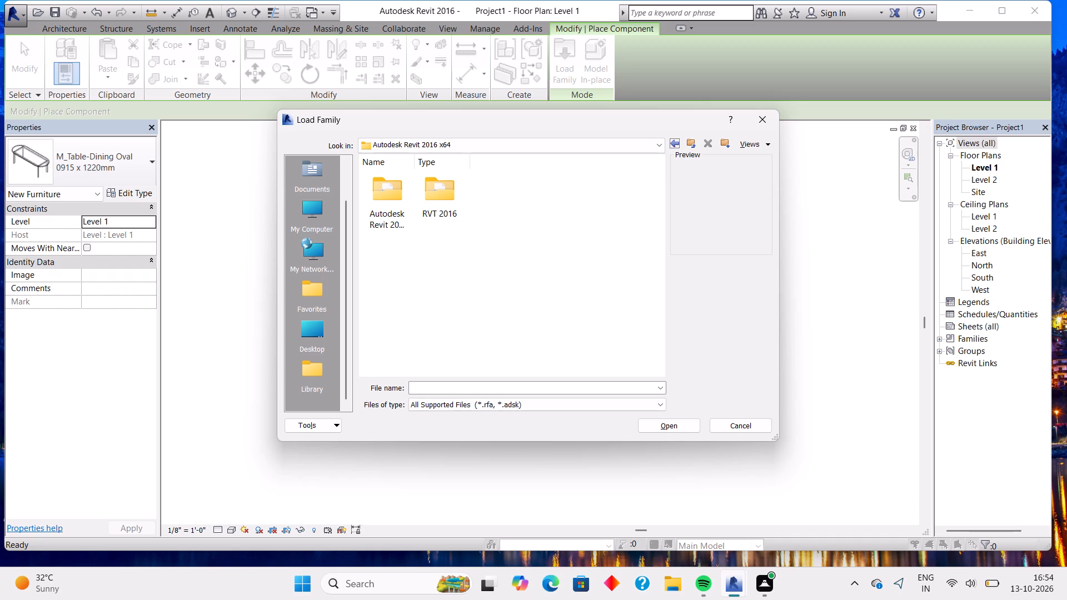
pyautogui.click(690, 141)
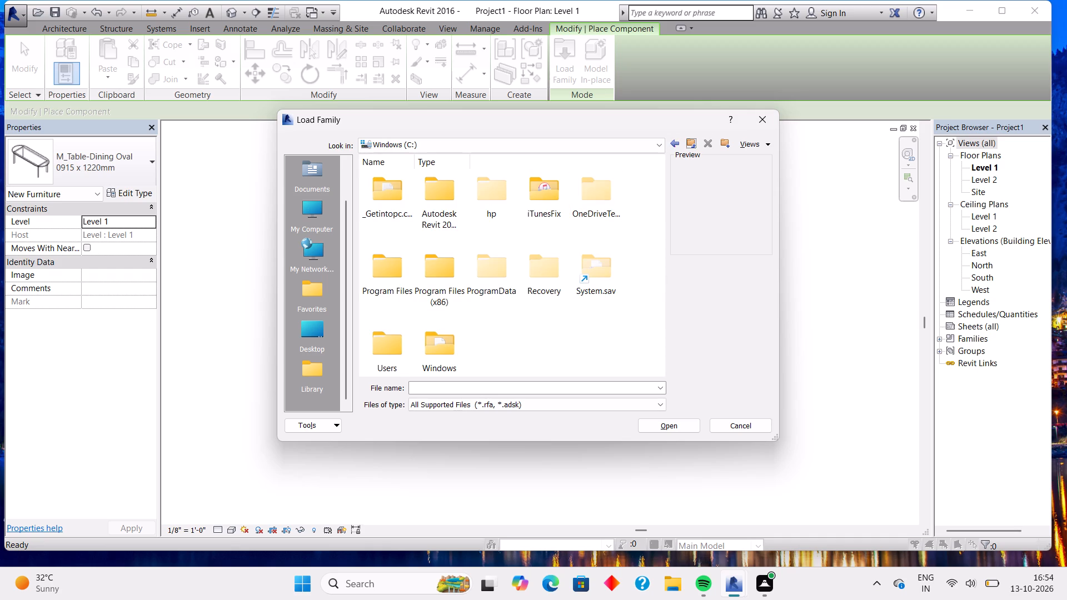
# Check the Desktop and This PC locations and open the ProgramData folder on the Windows (C:) drive.
pyautogui.click(311, 329)
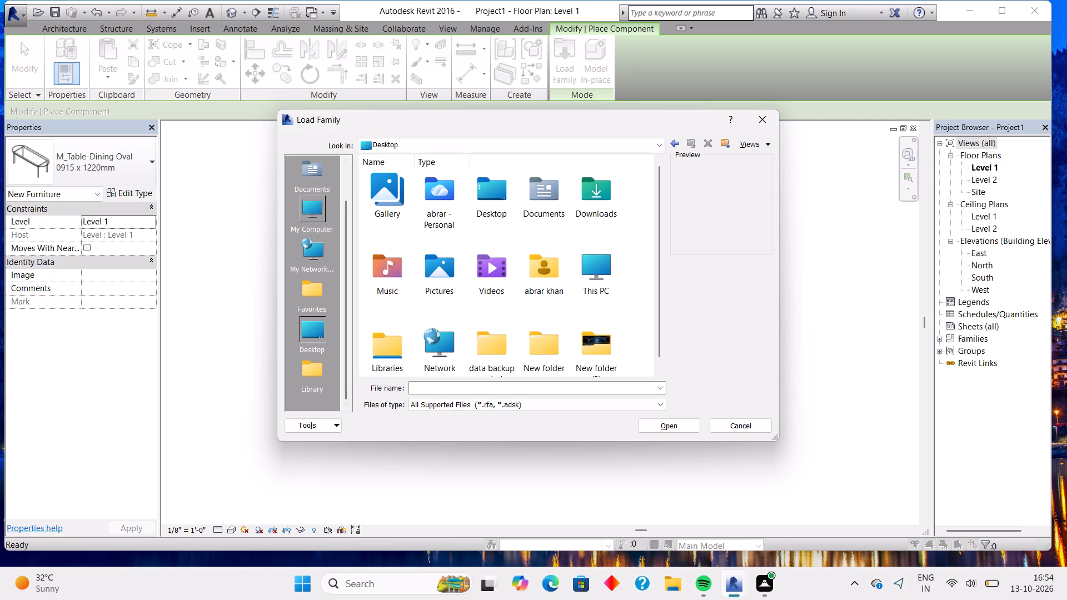
pyautogui.click(313, 220)
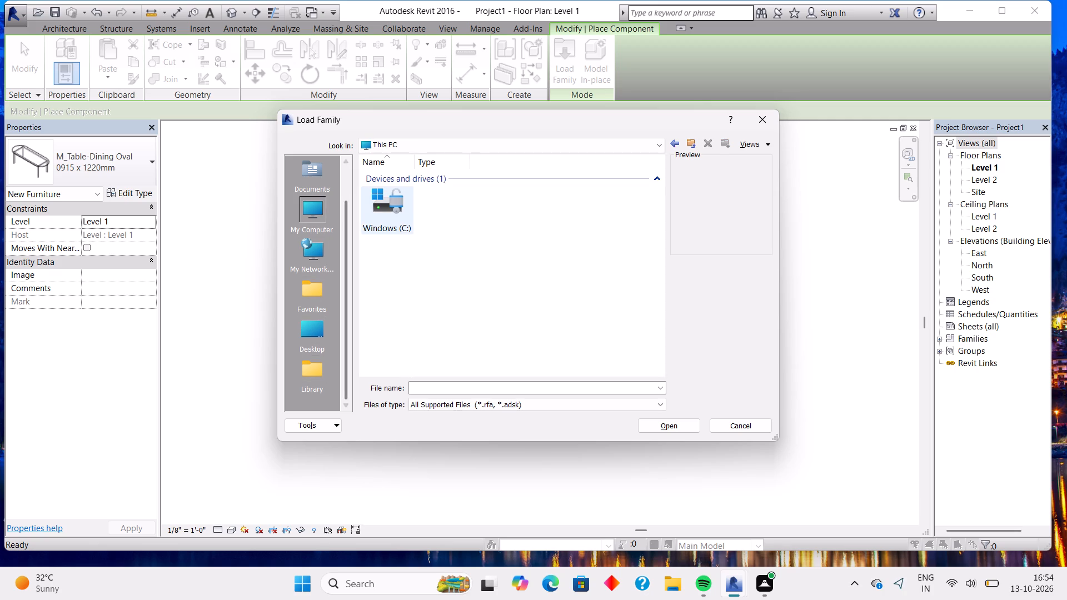
pyautogui.doubleClick(398, 196)
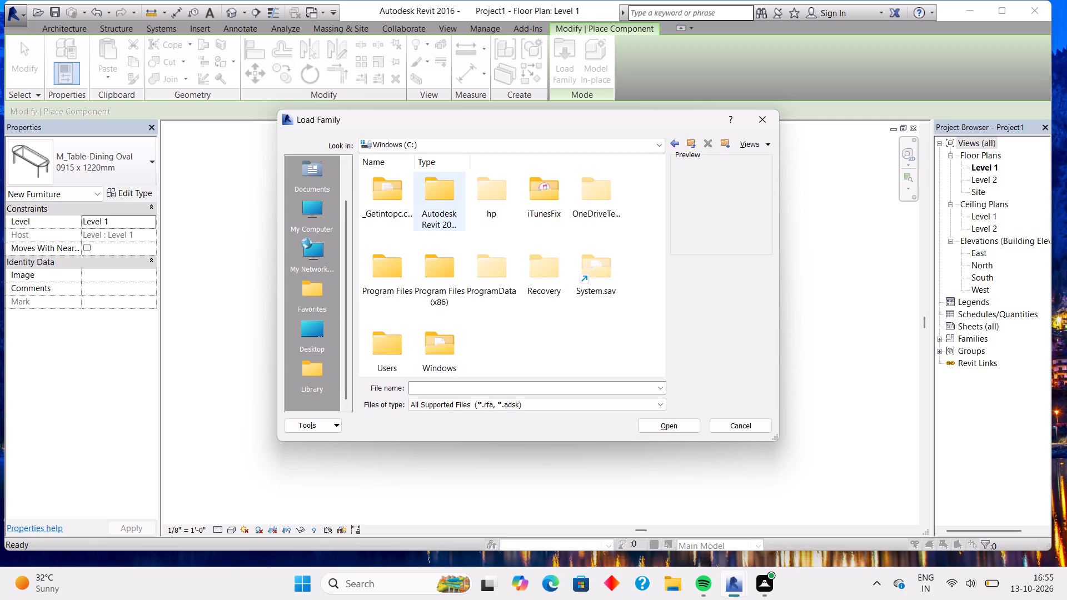
pyautogui.click(400, 281)
pyautogui.doubleClick(510, 273)
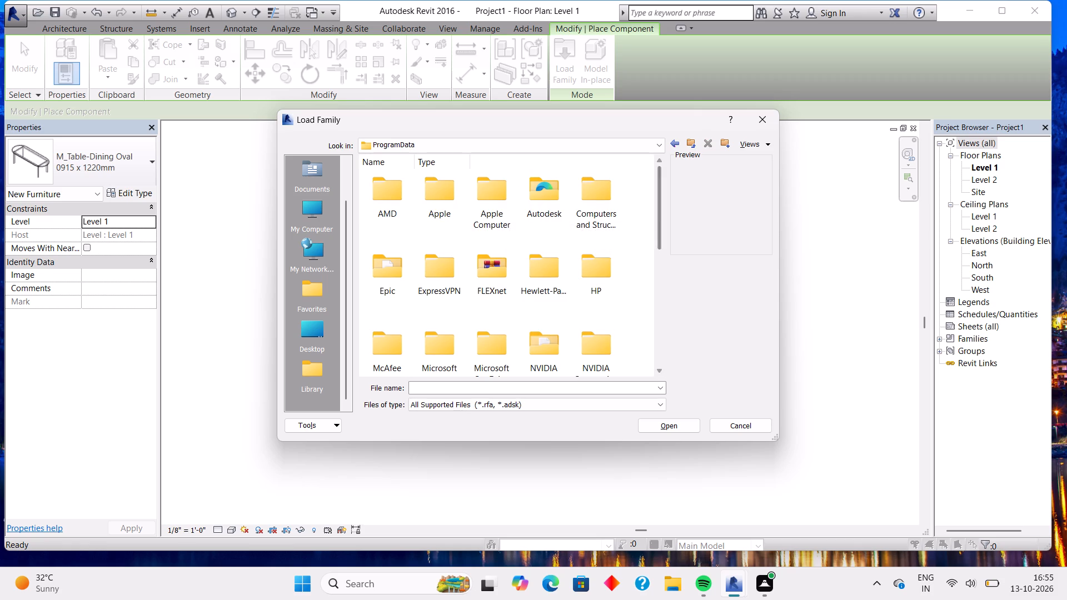
# Look through the ProgramData subfolders and the list of available locations for another source of component families.
pyautogui.scroll(-2, 475, 252)
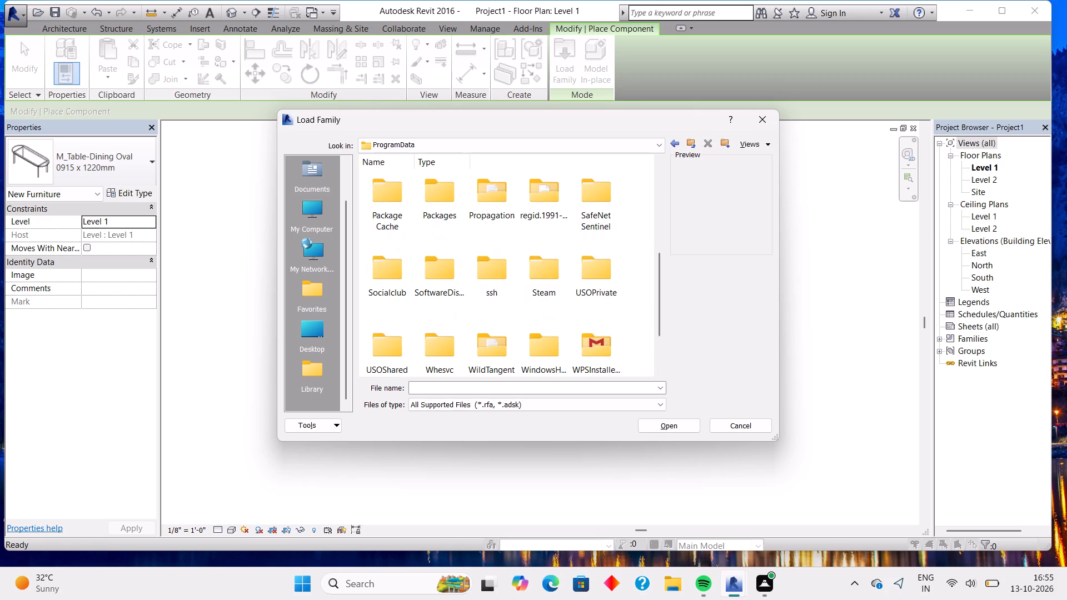
pyautogui.scroll(-2, 475, 252)
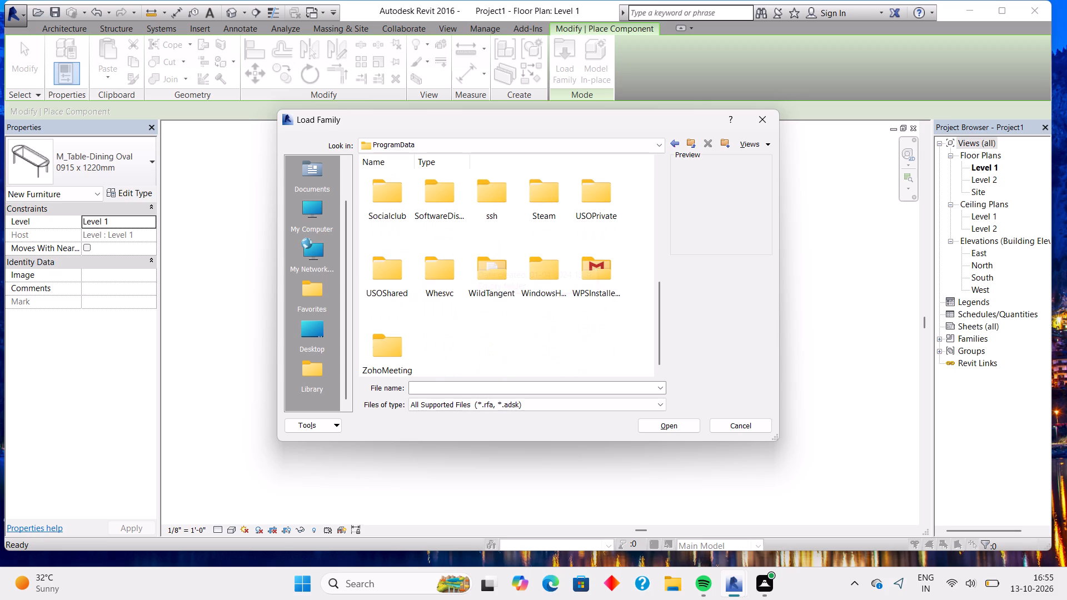
pyautogui.scroll(2, 475, 252)
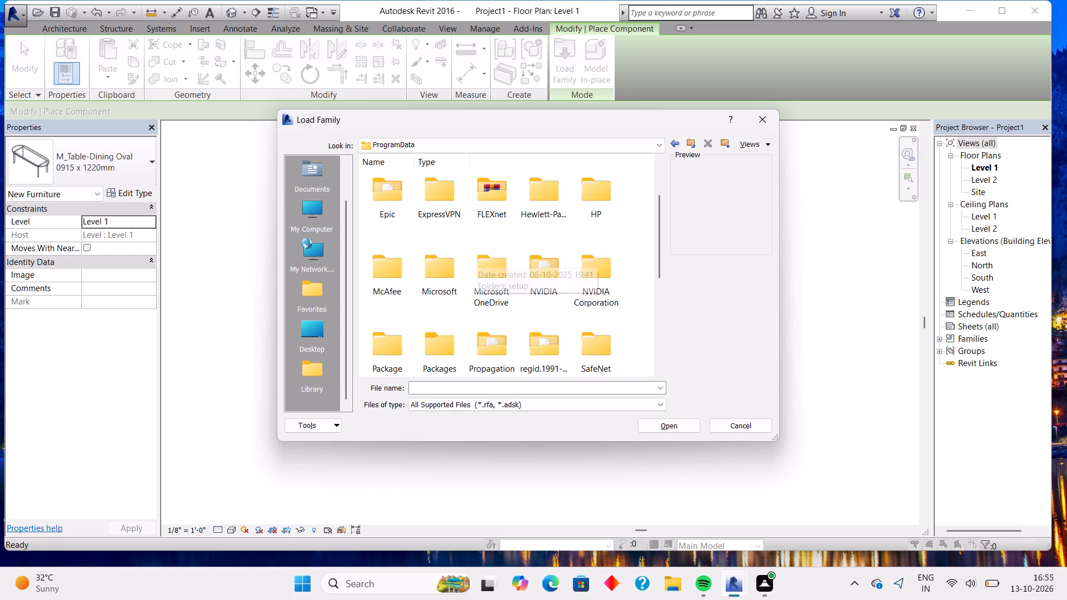
pyautogui.scroll(-2, 571, 269)
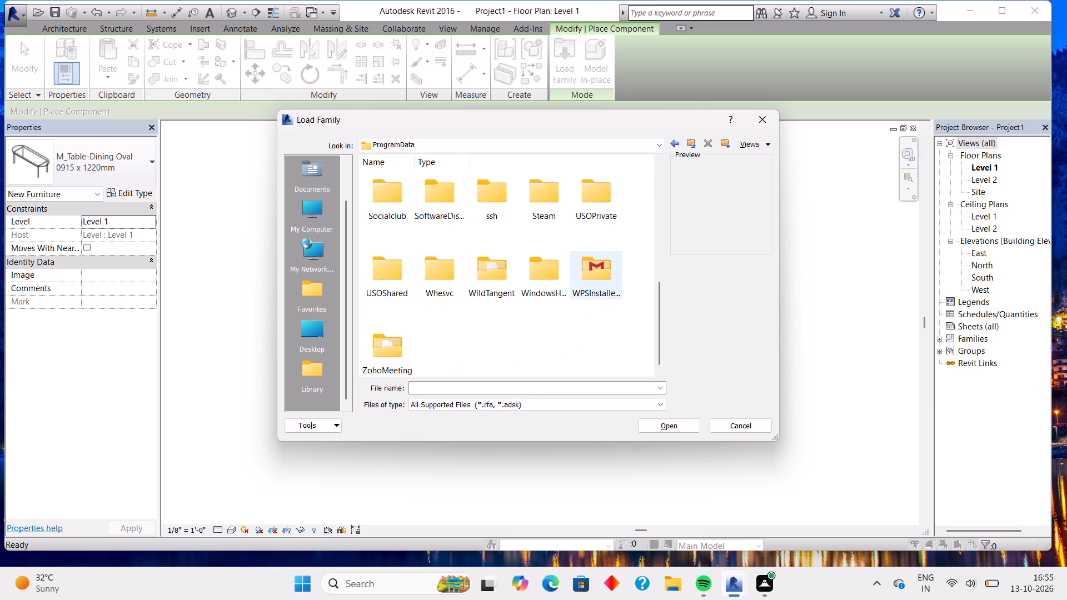
pyautogui.scroll(2, 554, 268)
pyautogui.scroll(-1, 554, 268)
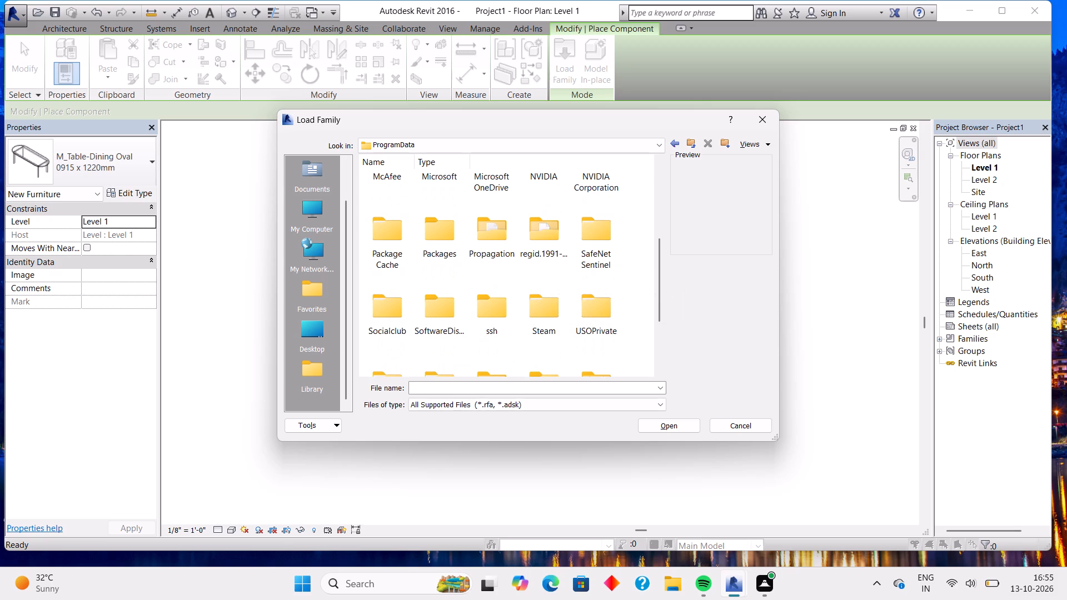
pyautogui.scroll(-1, 594, 279)
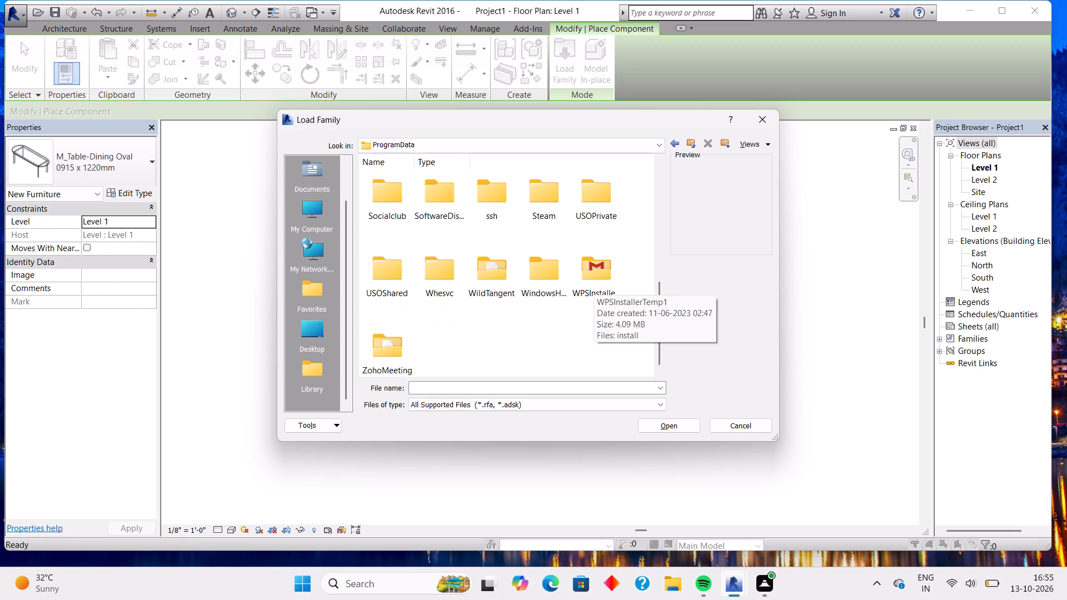
pyautogui.scroll(3, 406, 271)
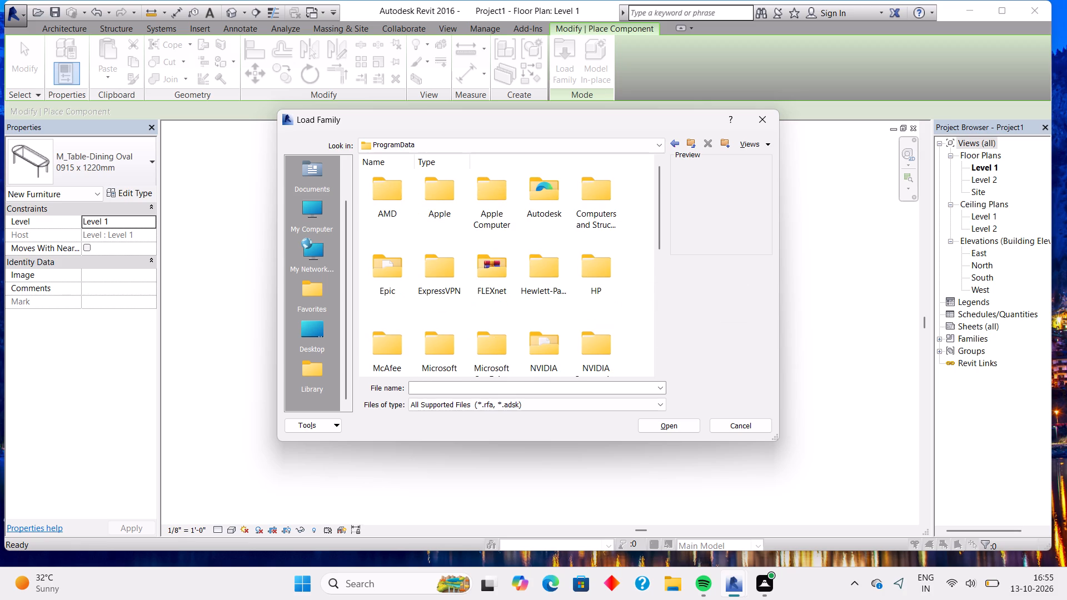
pyautogui.scroll(1, 406, 271)
pyautogui.click(510, 142)
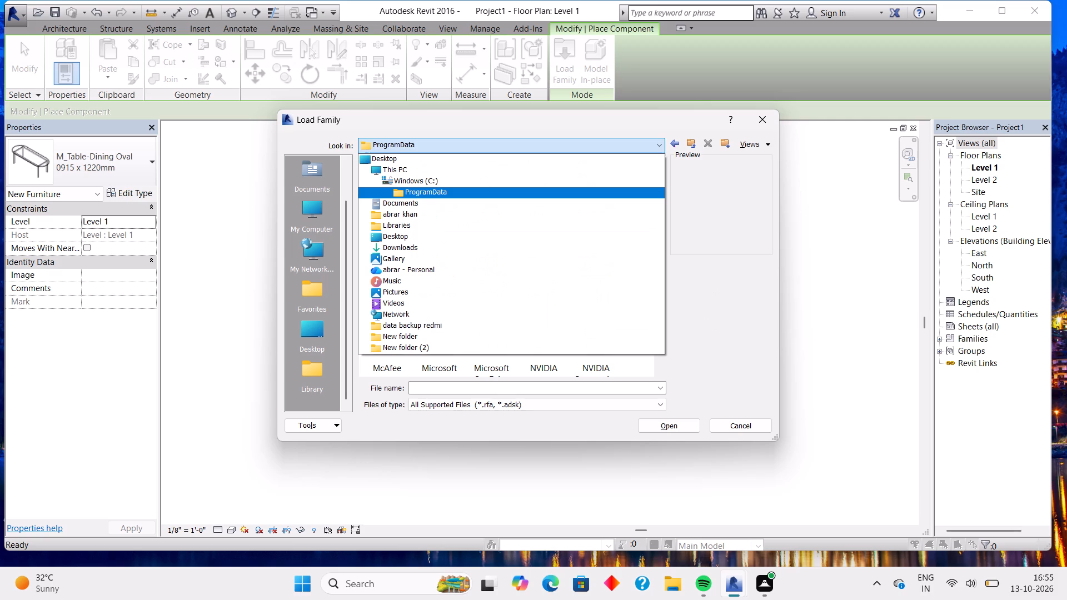
pyautogui.click(510, 142)
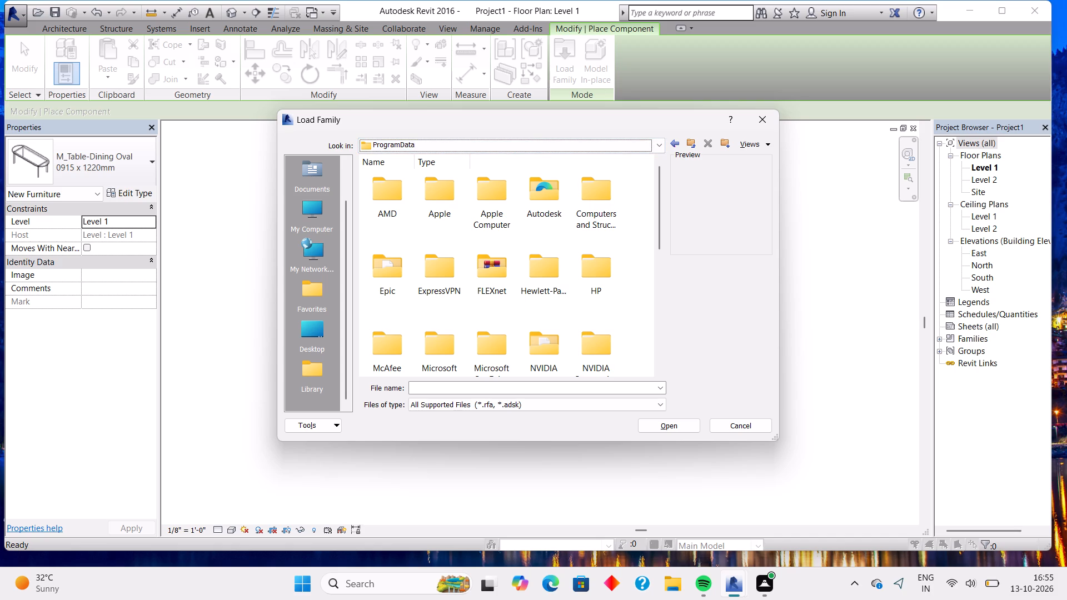
# Open the India component library inside the Autodesk RVT 2016 Libraries folder under ProgramData.
pyautogui.scroll(6, 443, 247)
pyautogui.doubleClick(553, 201)
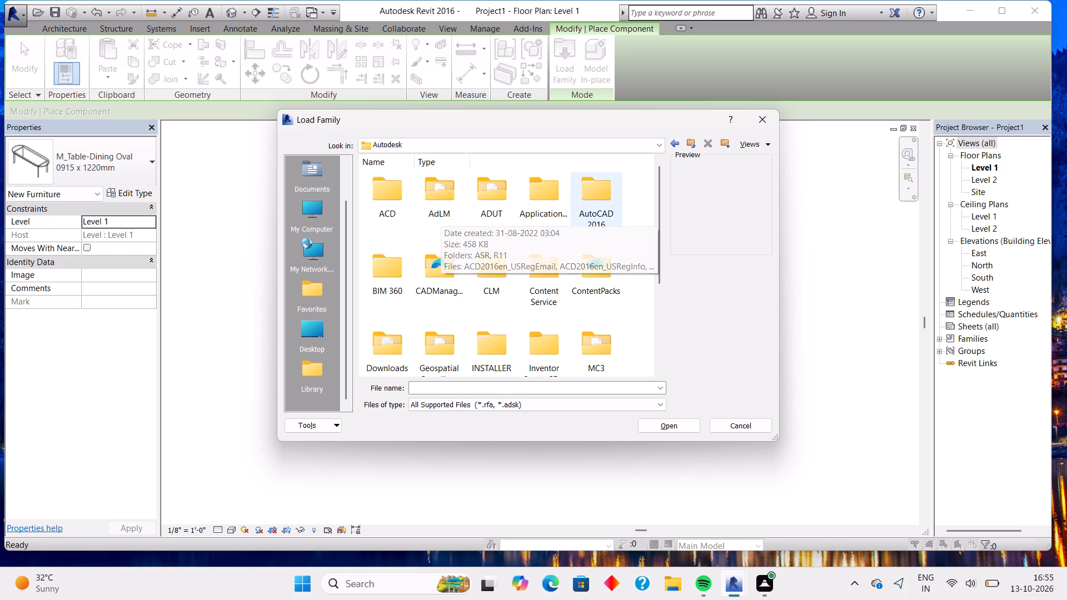
pyautogui.scroll(-2, 554, 304)
pyautogui.doubleClick(619, 282)
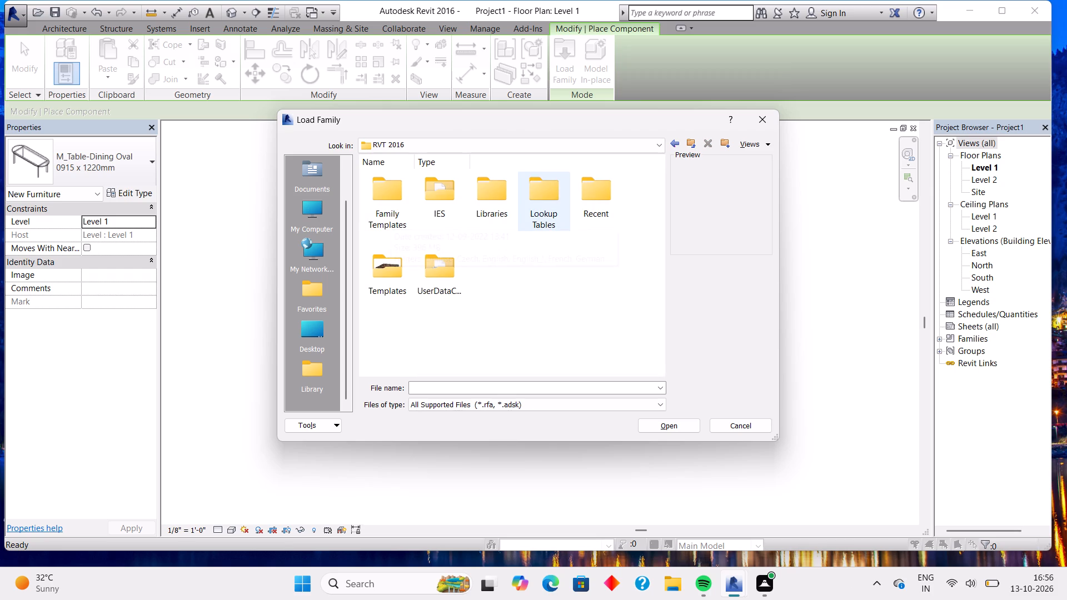
pyautogui.doubleClick(493, 191)
pyautogui.doubleClick(493, 192)
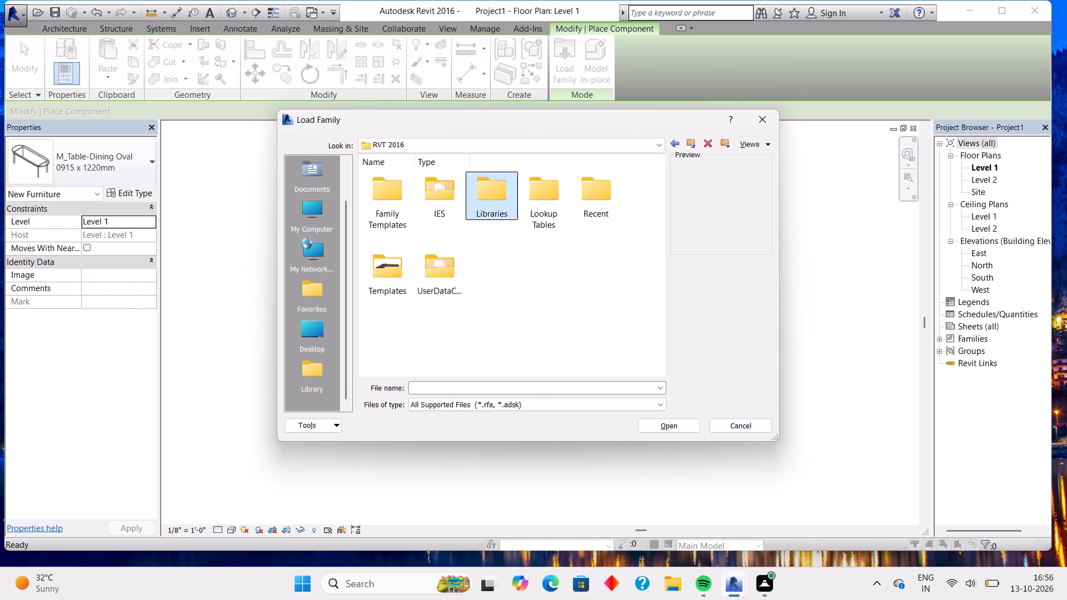
pyautogui.click(427, 207)
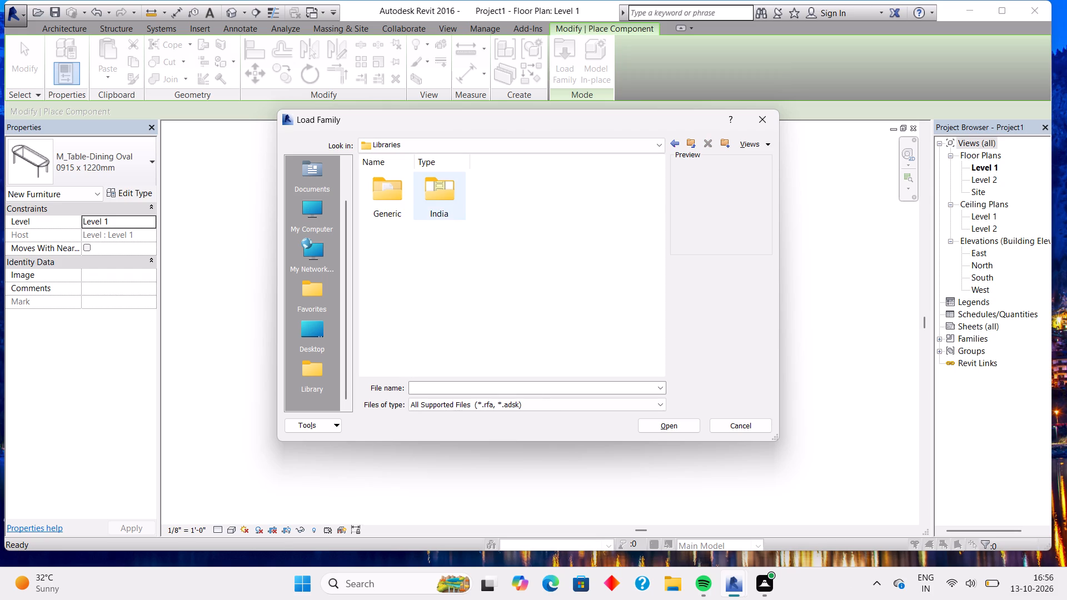
pyautogui.doubleClick(435, 199)
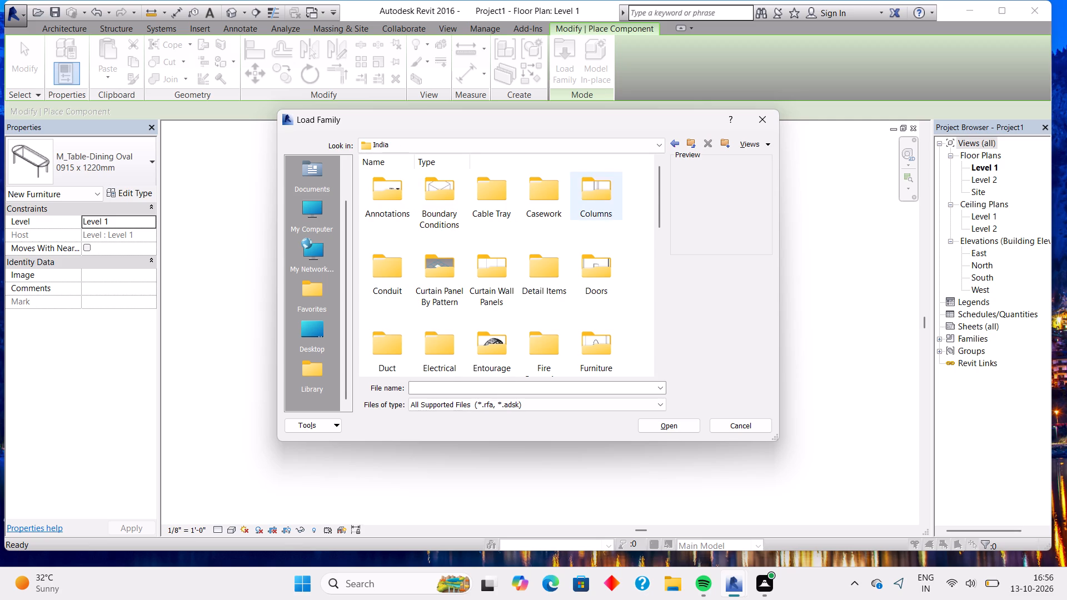
# Look over the India library's folders and examine the contents of its Furniture folder.
pyautogui.scroll(-4, 591, 217)
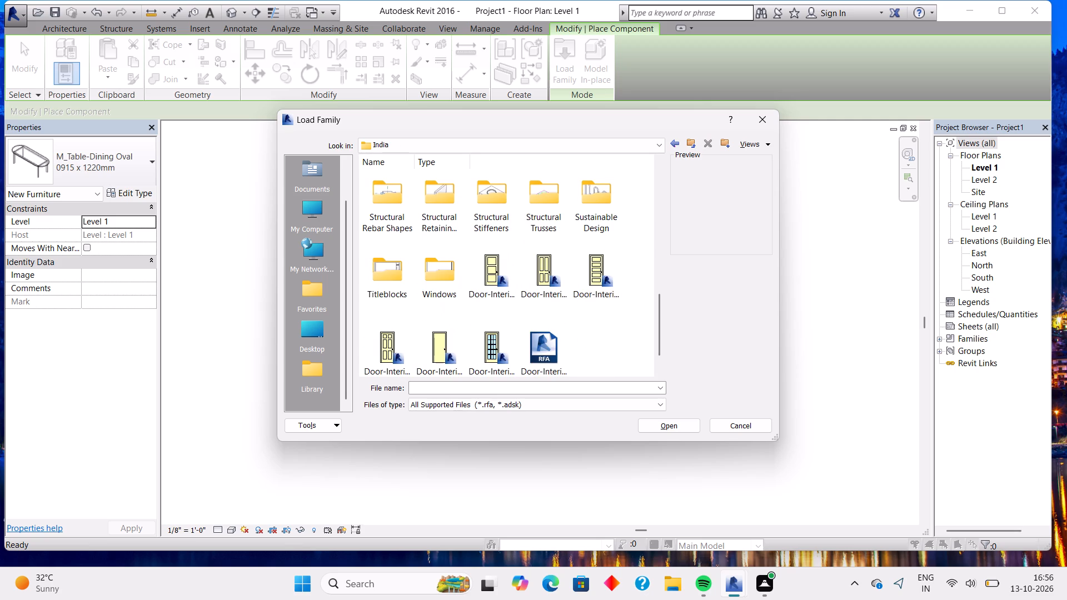
pyautogui.scroll(1, 420, 275)
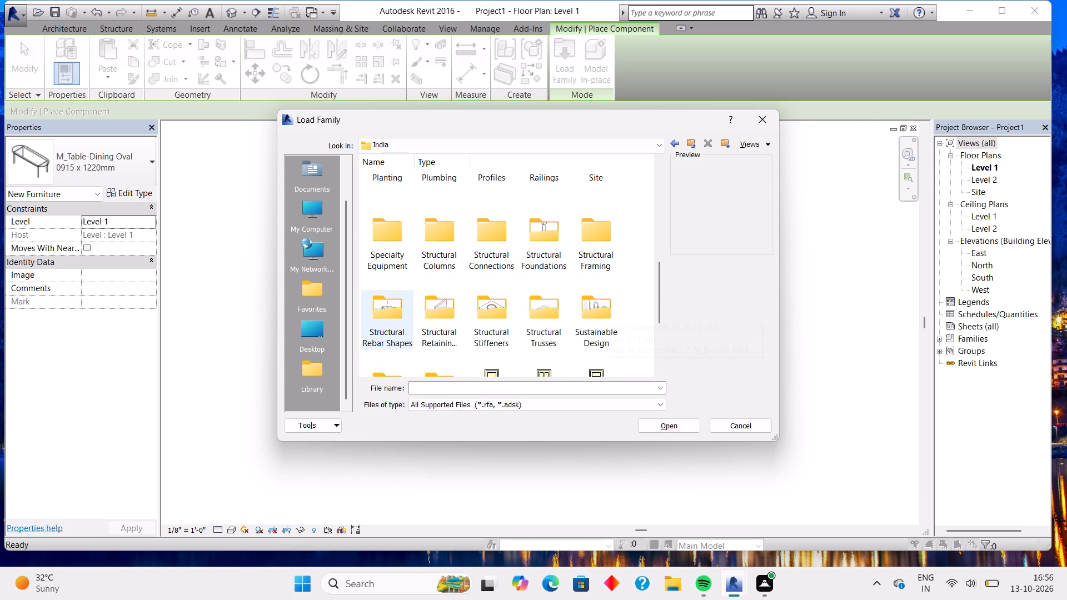
pyautogui.scroll(2, 448, 284)
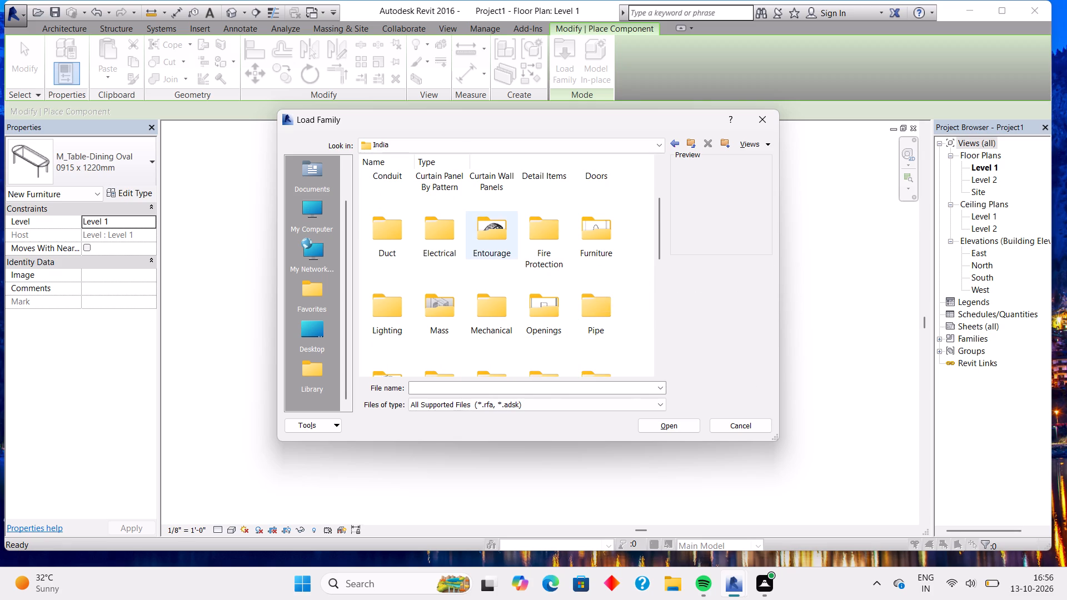
pyautogui.doubleClick(595, 231)
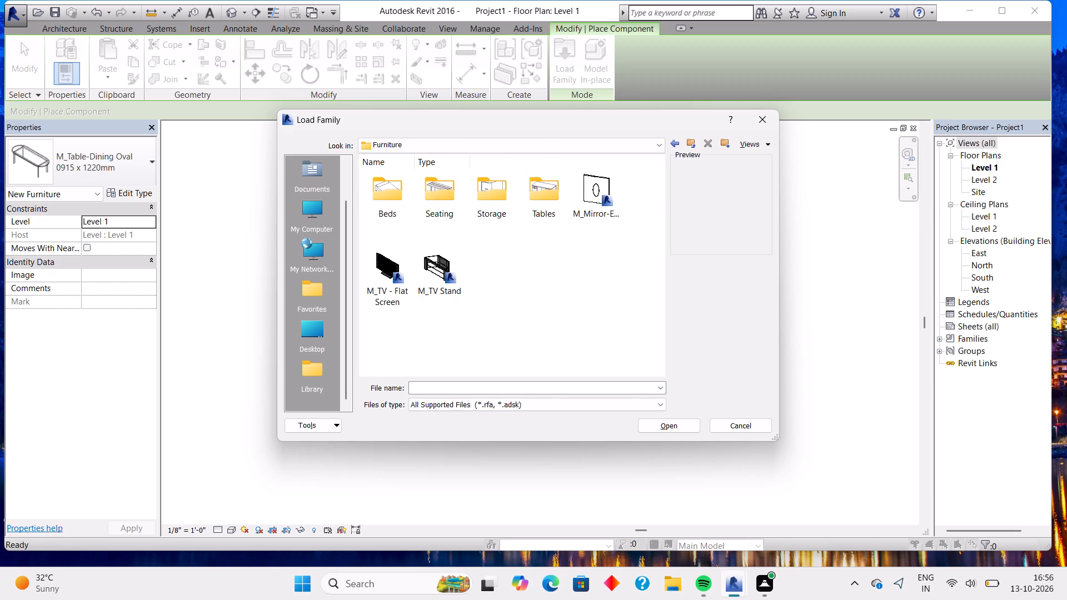
pyautogui.click(671, 144)
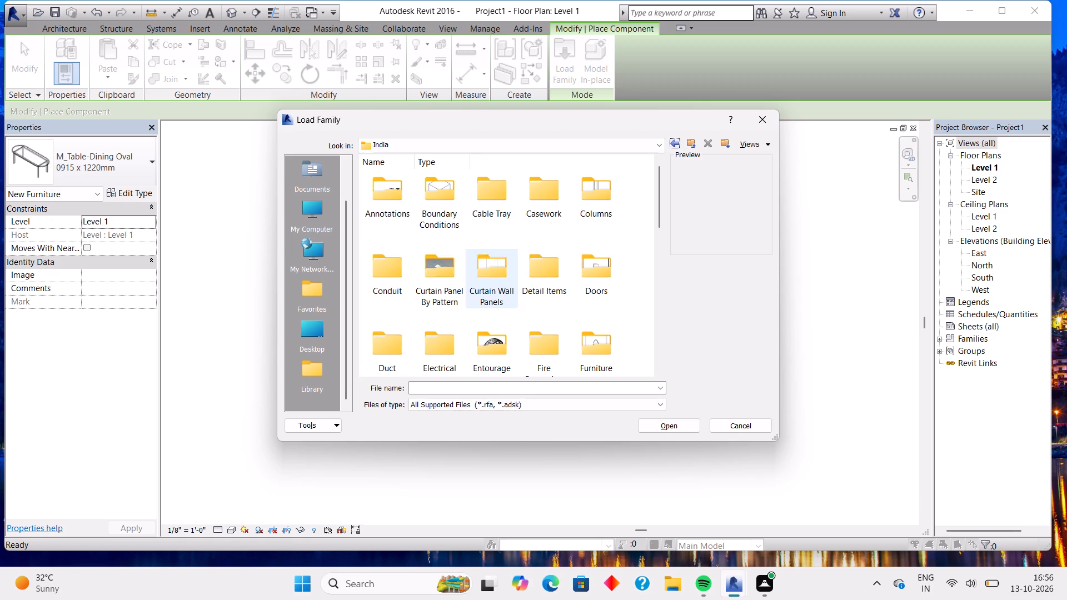
# Look through the India library's category folders and examine the families in the Entourage folder.
pyautogui.scroll(-1, 450, 282)
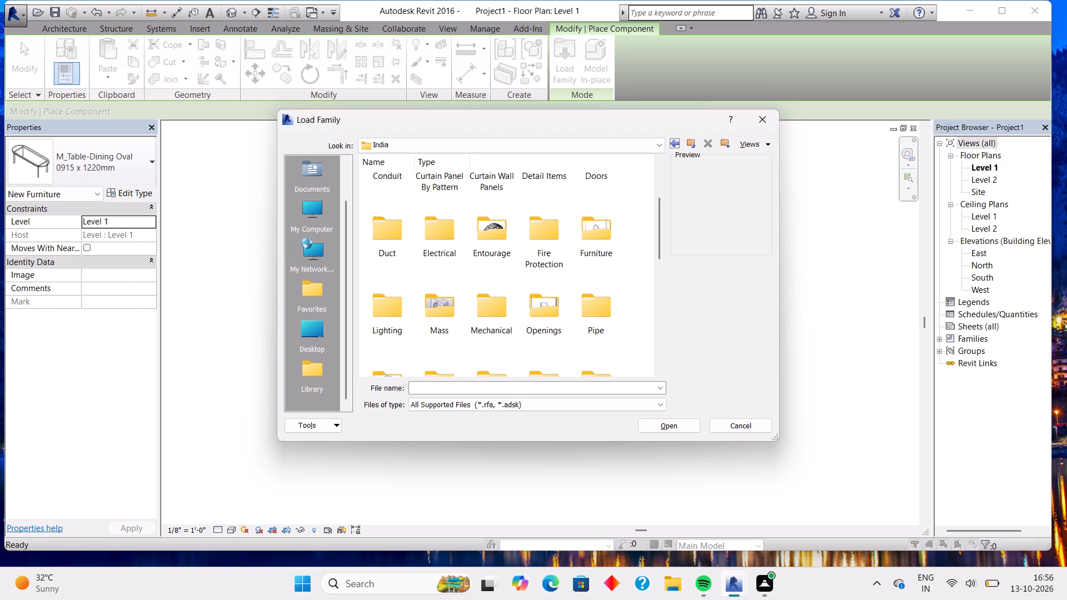
pyautogui.scroll(-1, 605, 316)
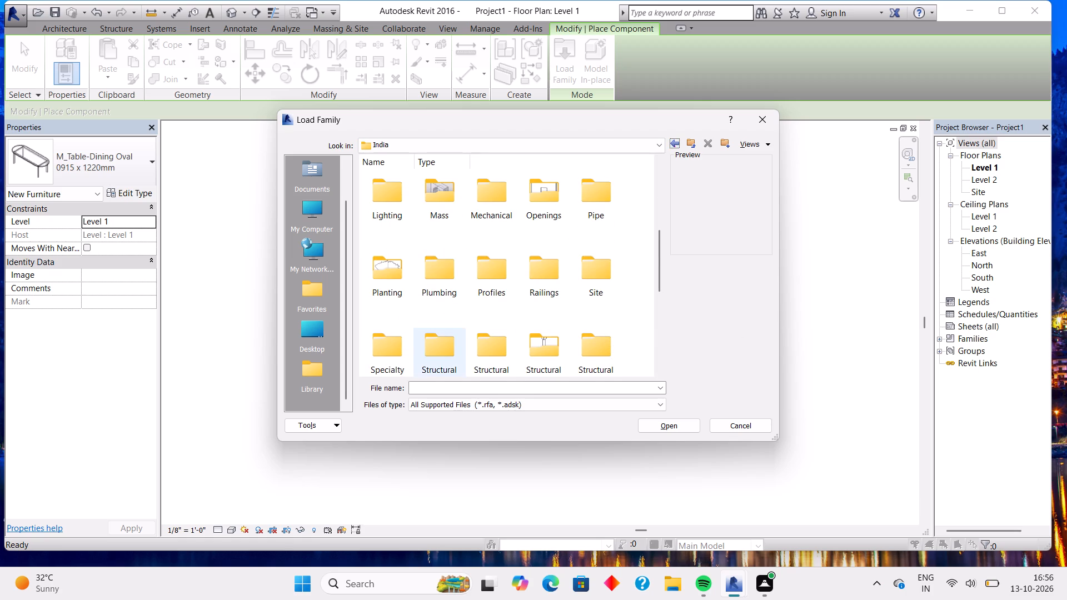
pyautogui.scroll(-1, 446, 367)
pyautogui.scroll(2, 518, 265)
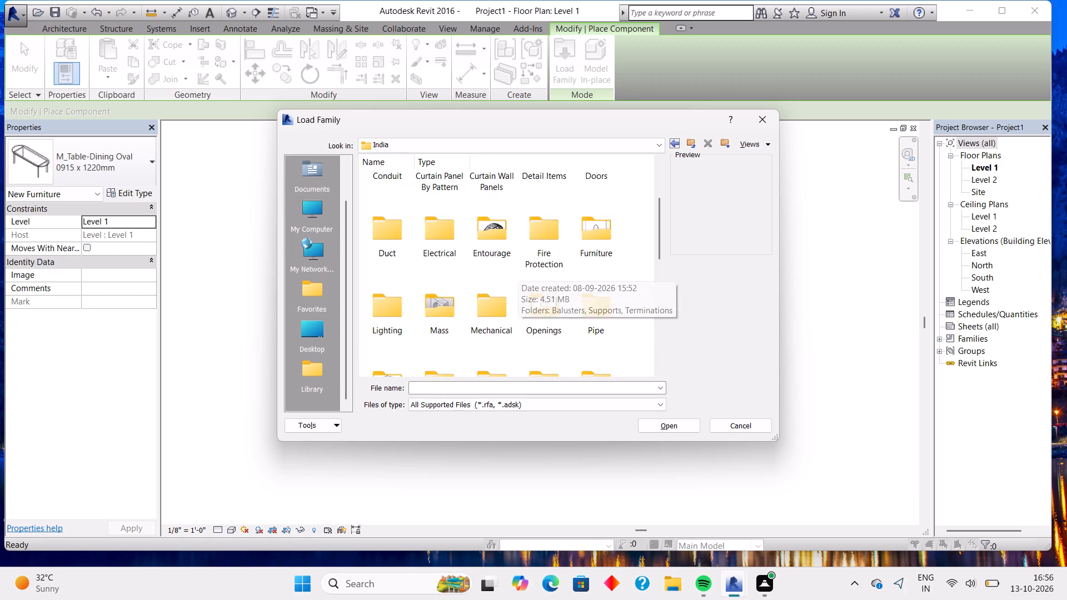
pyautogui.scroll(3, 518, 265)
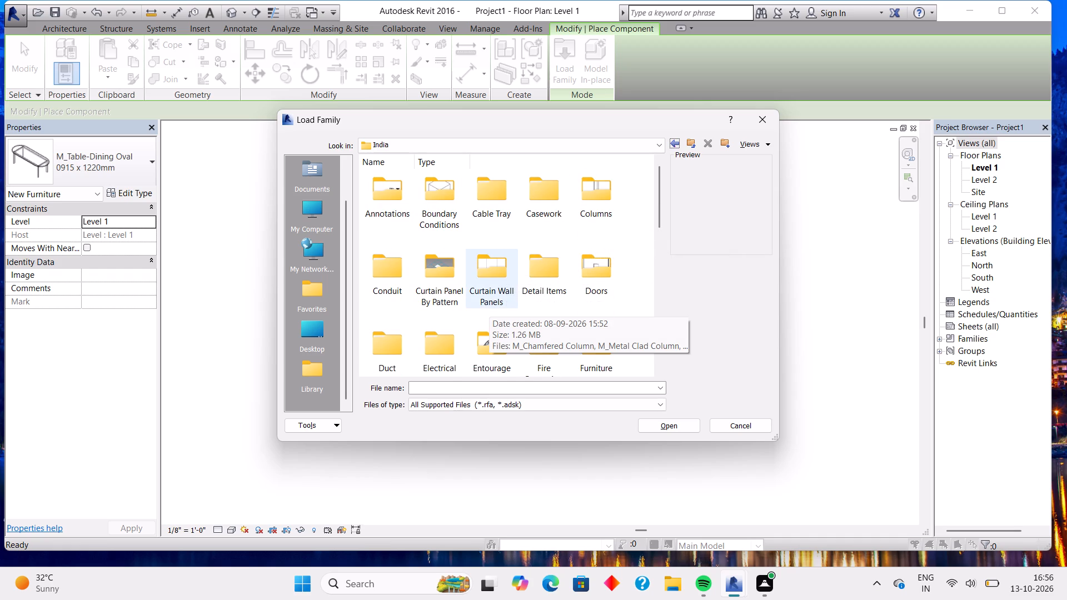
pyautogui.scroll(-1, 587, 288)
pyautogui.doubleClick(487, 236)
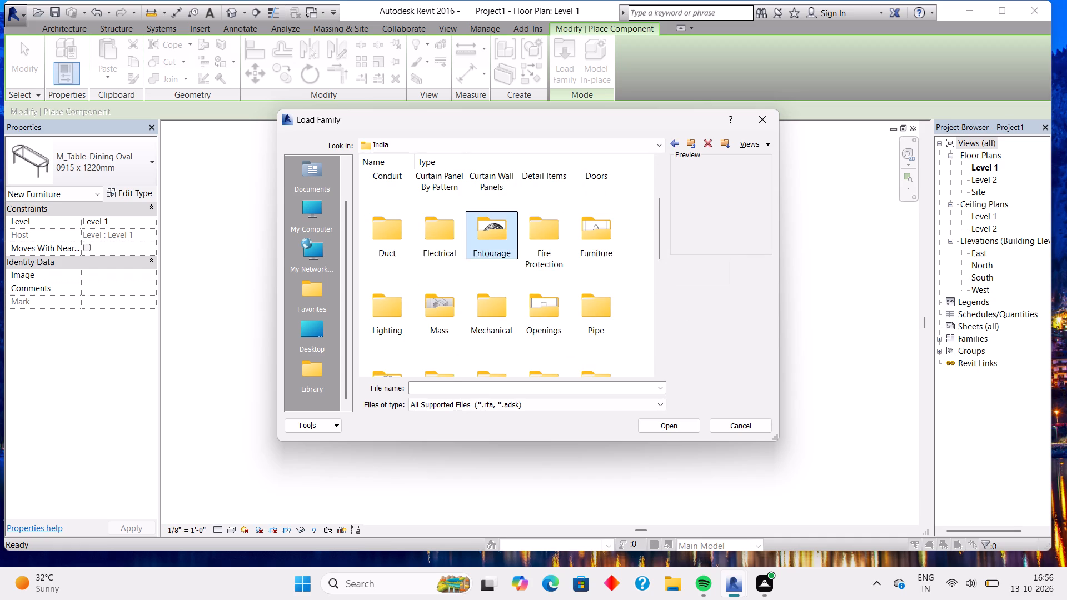
pyautogui.click(675, 138)
pyautogui.click(672, 143)
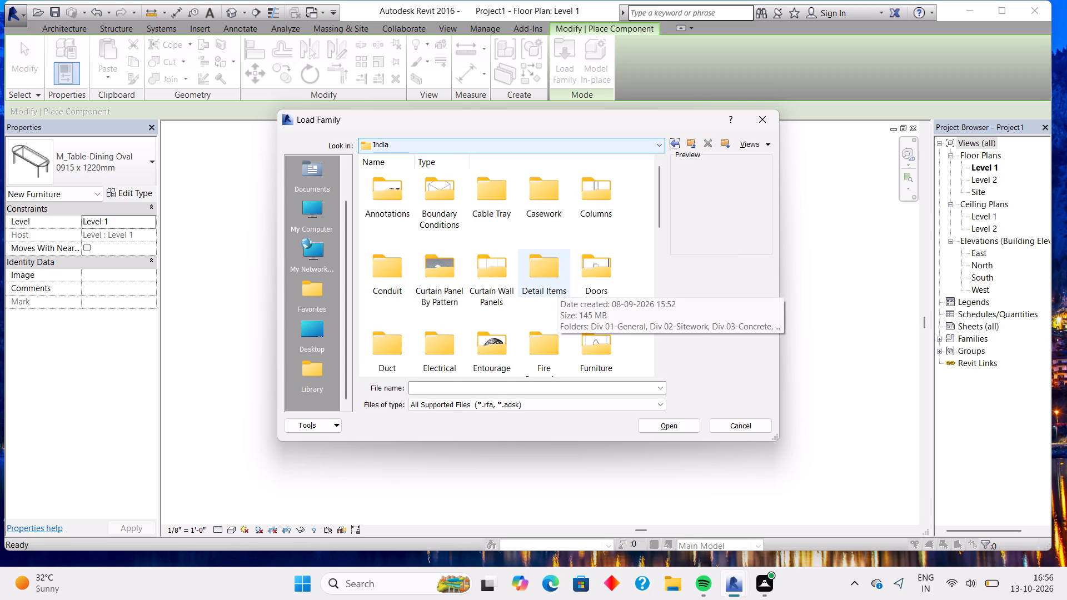
# Check the India library's Plumbing folder and its Equipment subfolder, and return to the India folder.
pyautogui.scroll(-1, 565, 303)
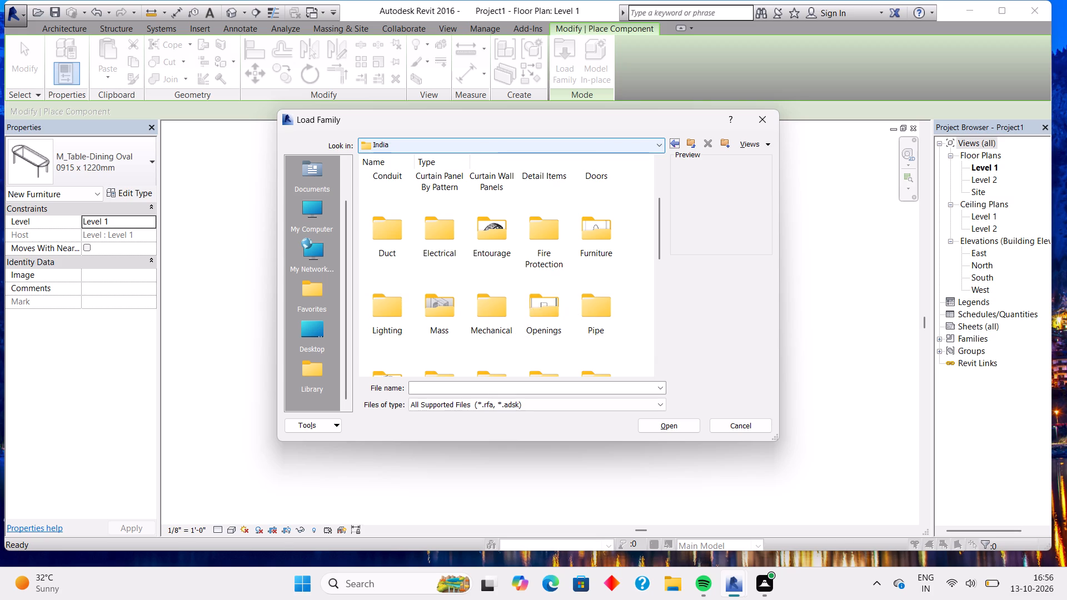
pyautogui.scroll(-1, 494, 292)
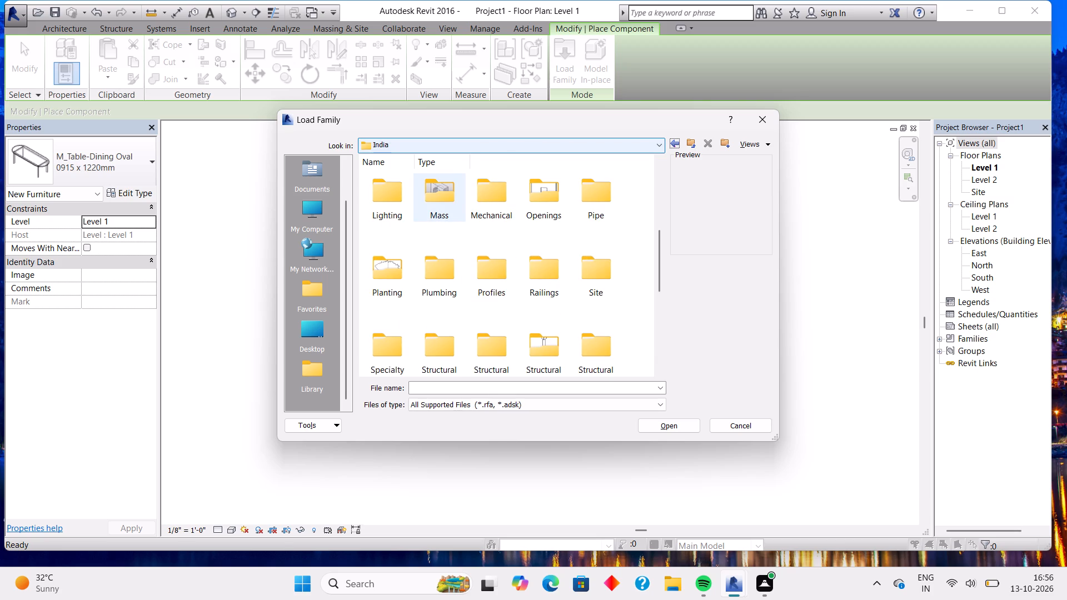
pyautogui.doubleClick(435, 277)
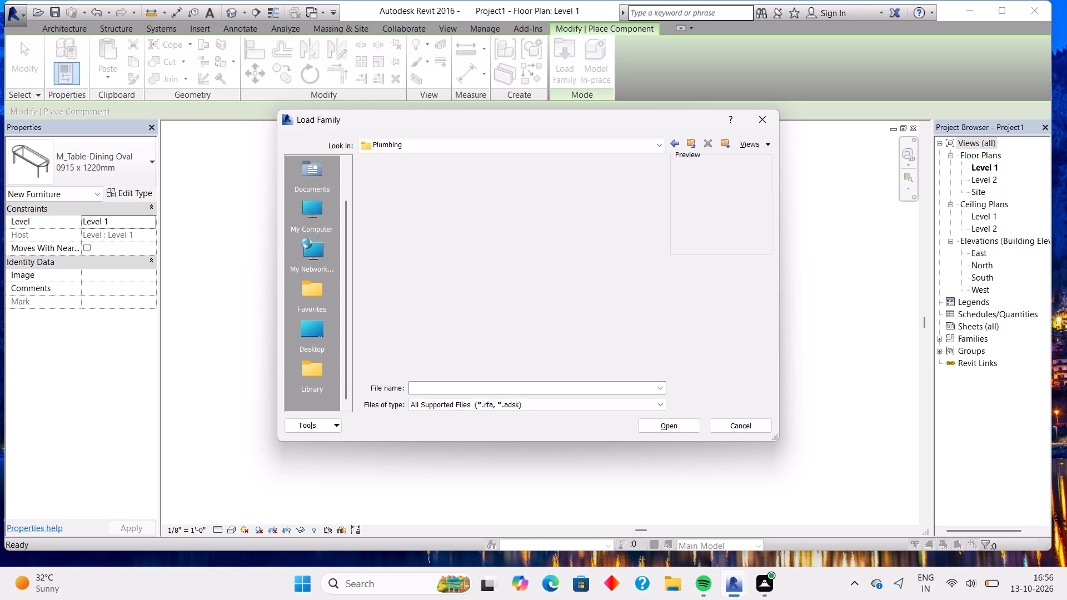
pyautogui.doubleClick(439, 196)
pyautogui.doubleClick(404, 202)
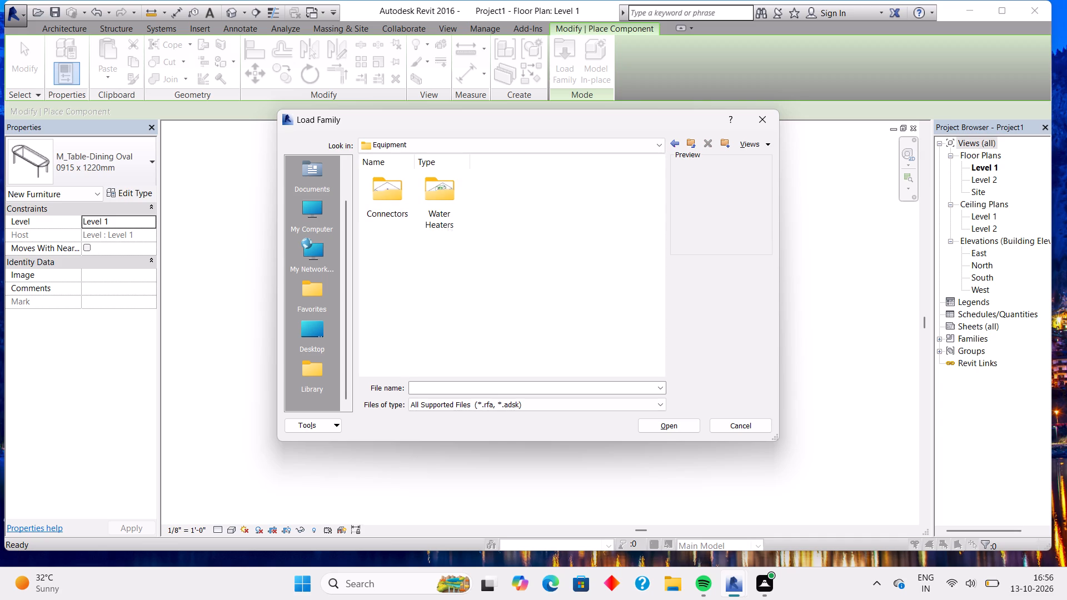
pyautogui.click(680, 142)
pyautogui.doubleClick(674, 146)
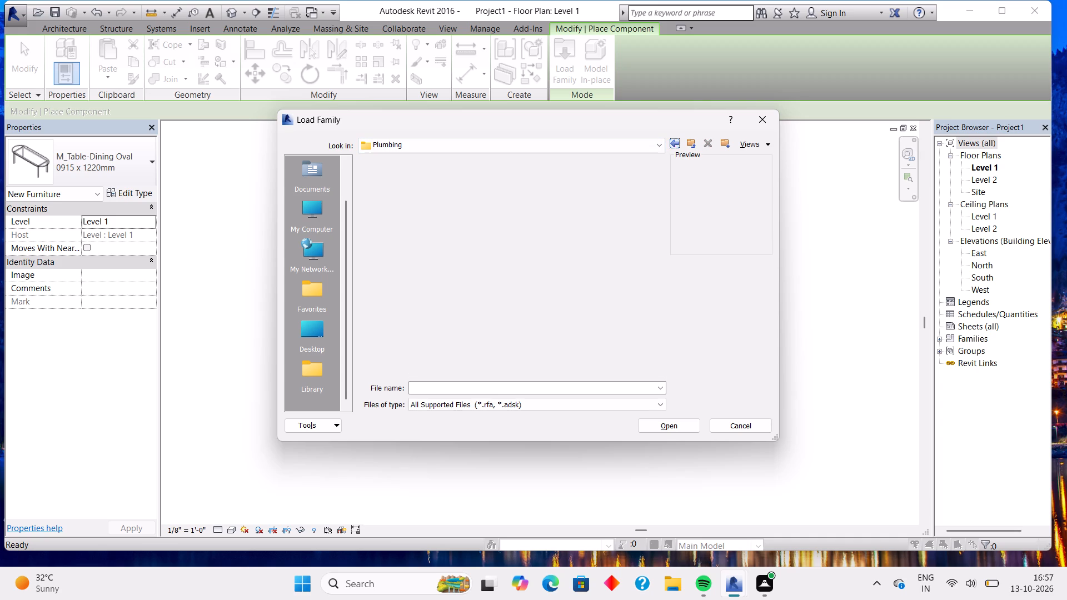
pyautogui.click(673, 146)
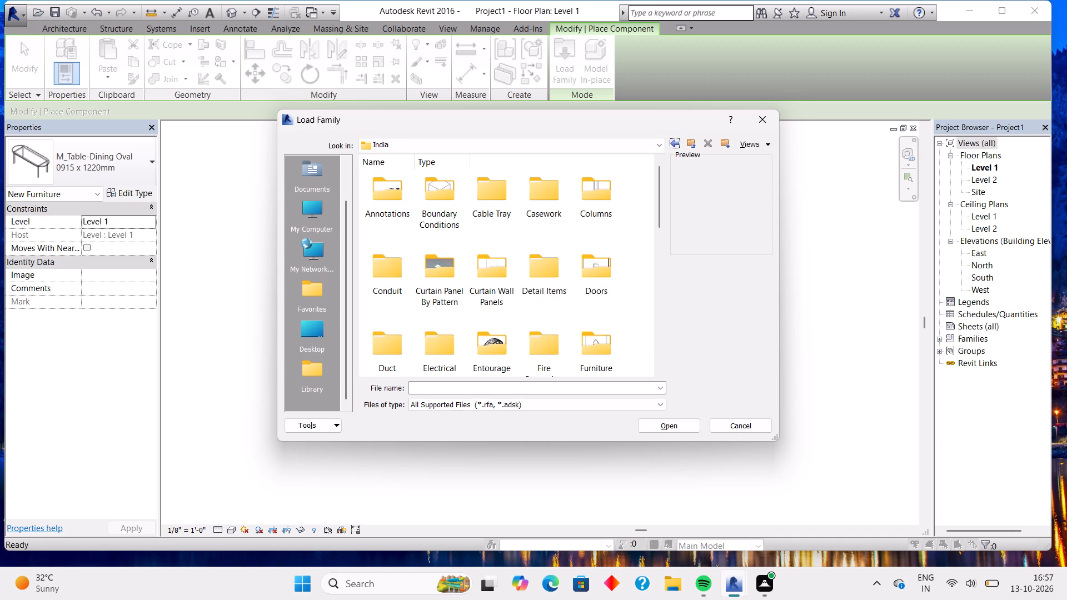
# Examine the Domestic and Fire Protection families in the Specialty Equipment folder, and return to the India library's folders.
pyautogui.scroll(-3, 517, 291)
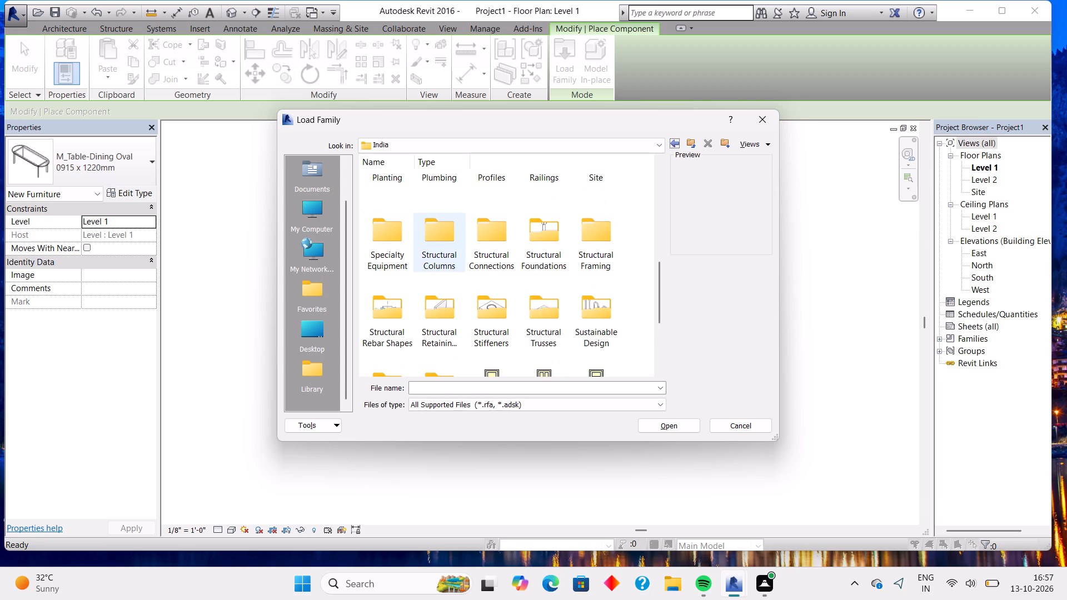
pyautogui.doubleClick(394, 239)
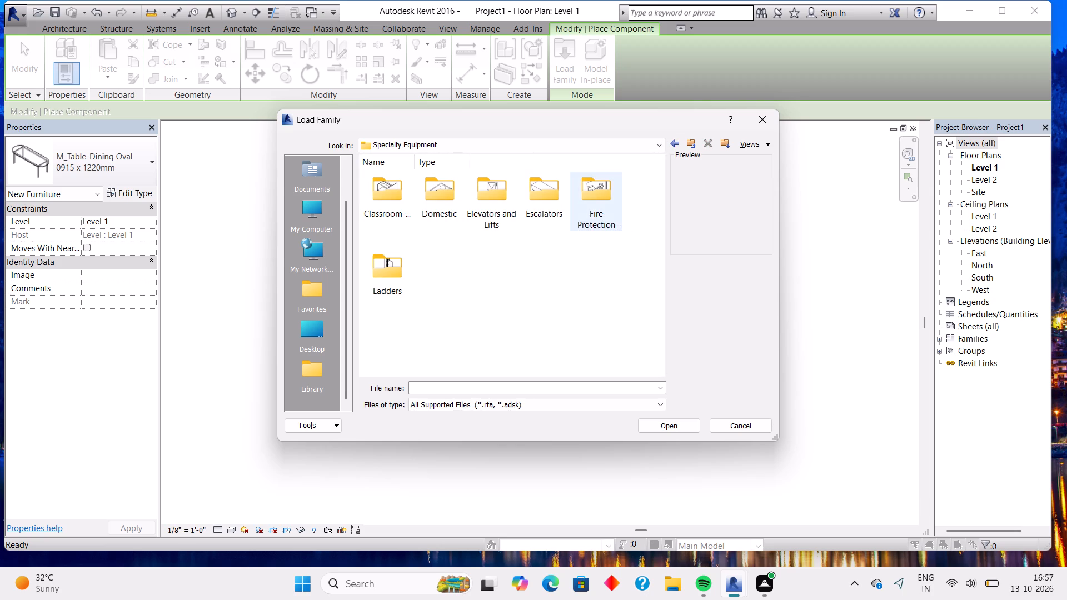
pyautogui.doubleClick(425, 209)
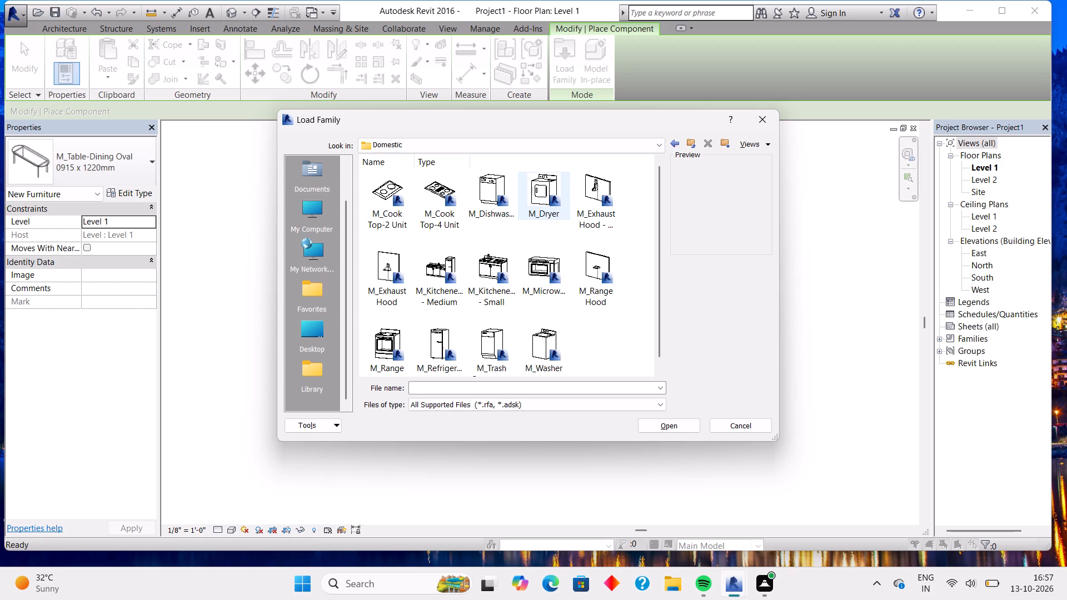
pyautogui.scroll(-1, 529, 214)
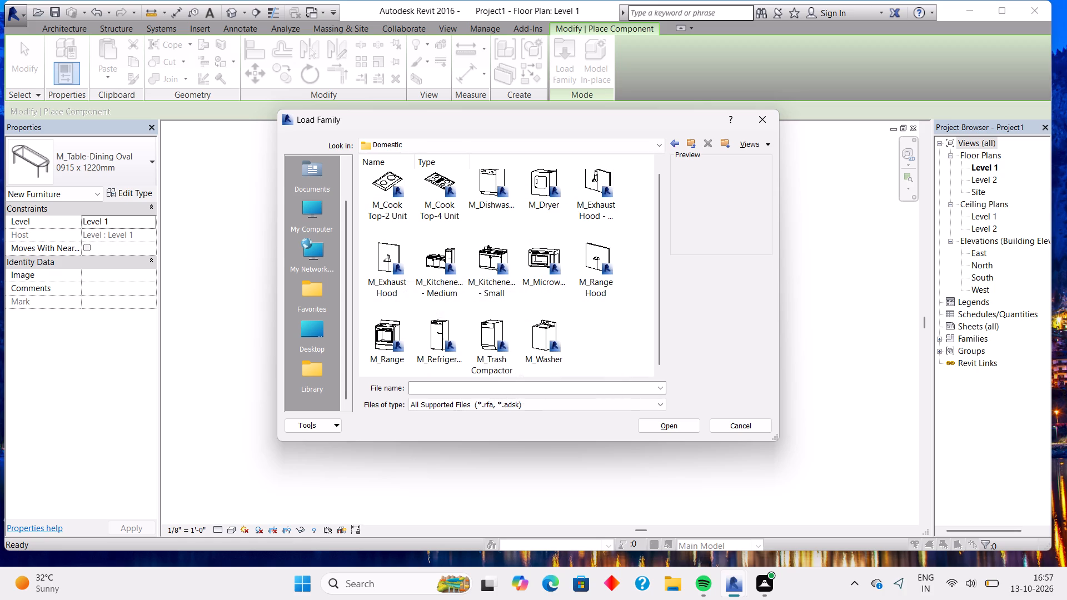
pyautogui.click(676, 141)
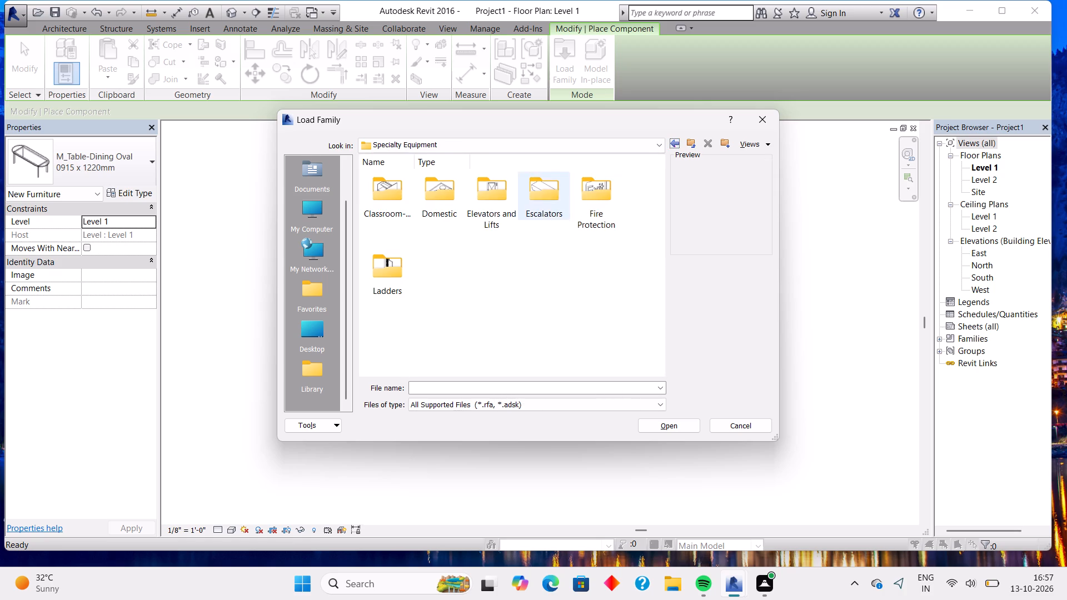
pyautogui.doubleClick(595, 211)
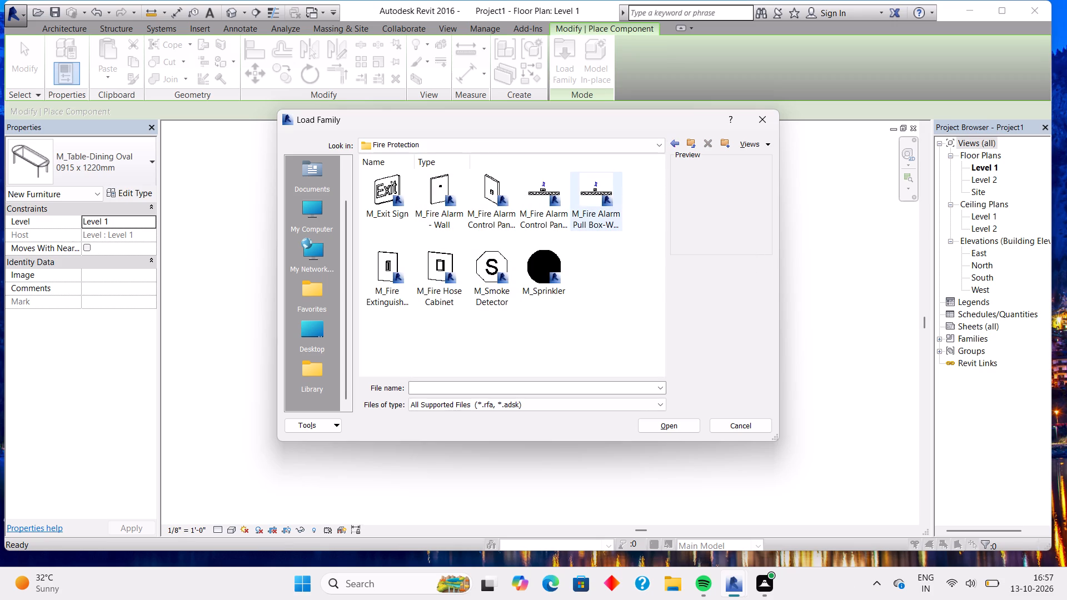
pyautogui.click(676, 143)
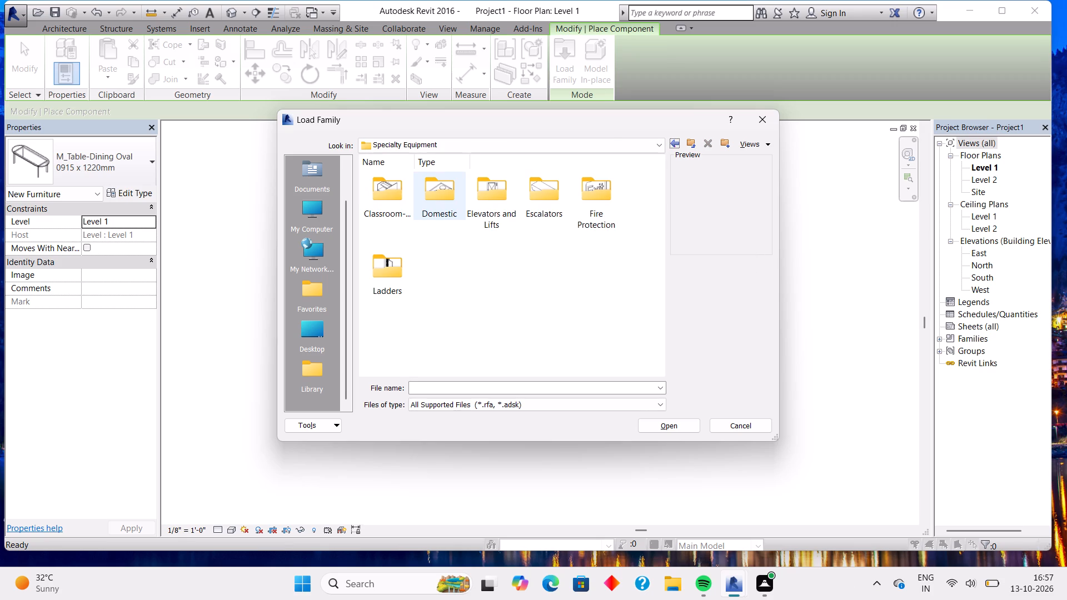
pyautogui.doubleClick(447, 190)
pyautogui.scroll(-2, 474, 287)
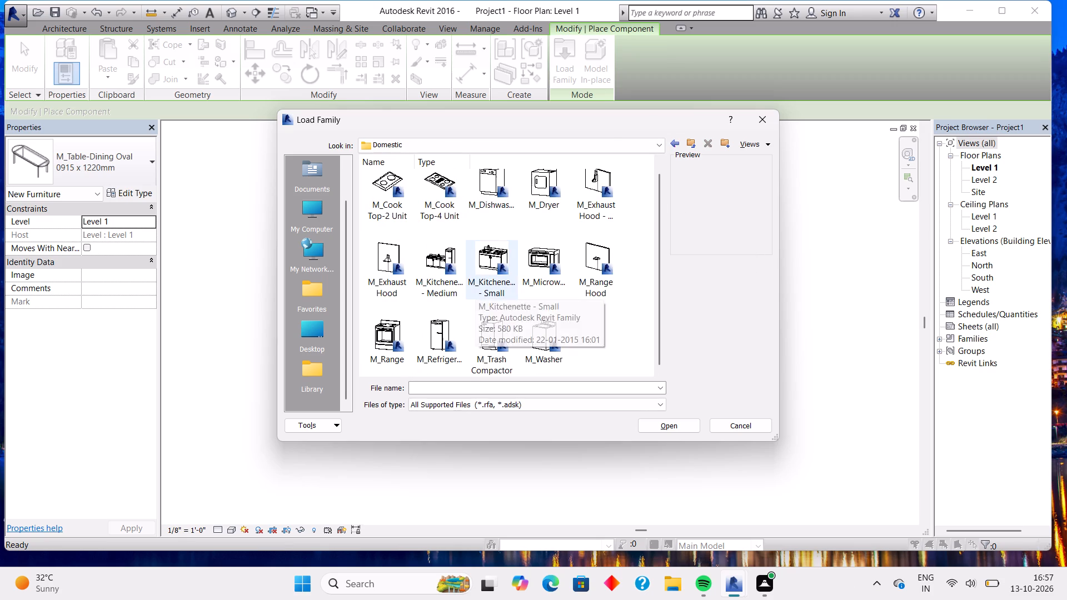
pyautogui.scroll(-1, 474, 287)
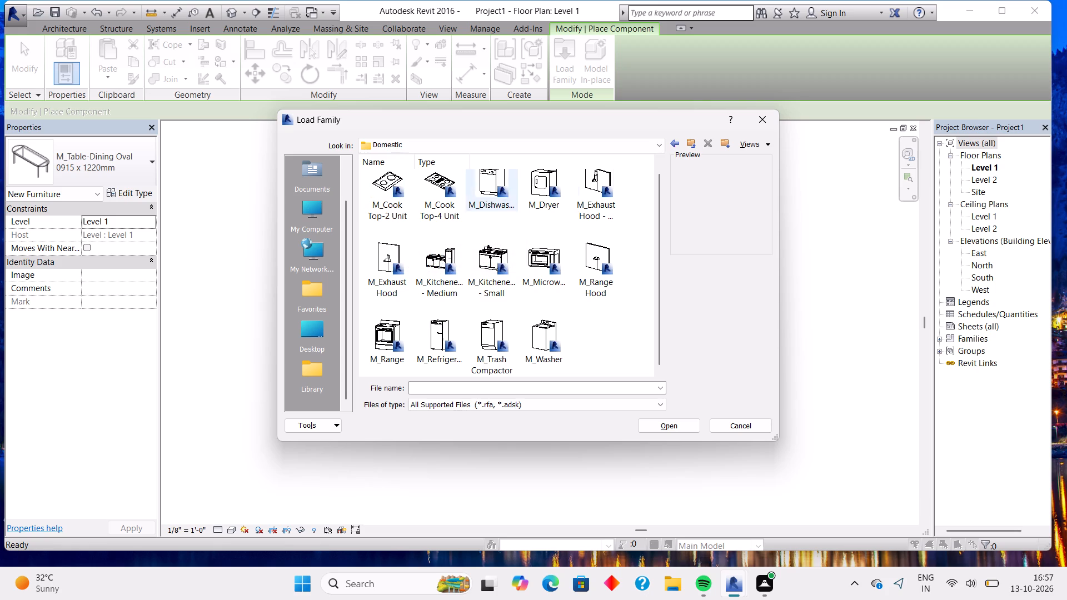
pyautogui.click(675, 145)
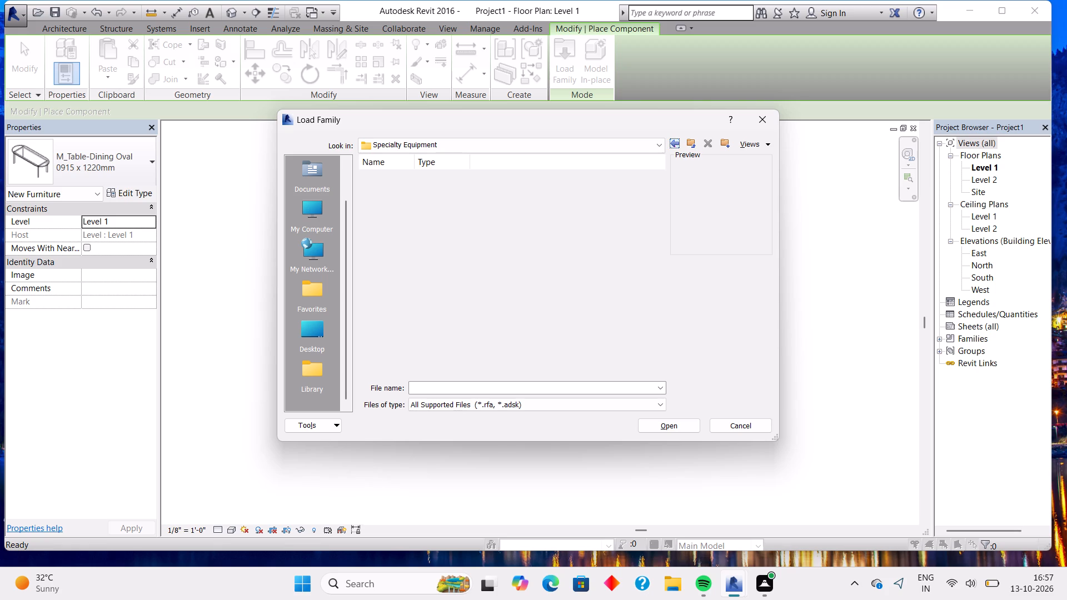
pyautogui.click(675, 144)
pyautogui.scroll(-3, 403, 287)
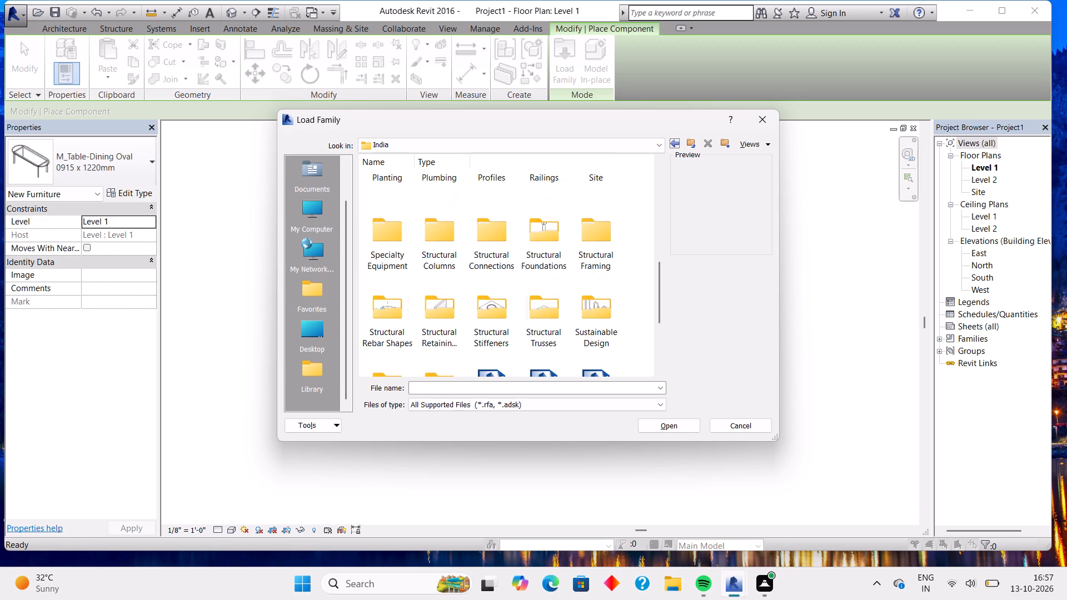
# Examine the Equipment subfolders under Architectural and MEP in the Plumbing folder, and return to the India library's folders.
pyautogui.scroll(2, 407, 287)
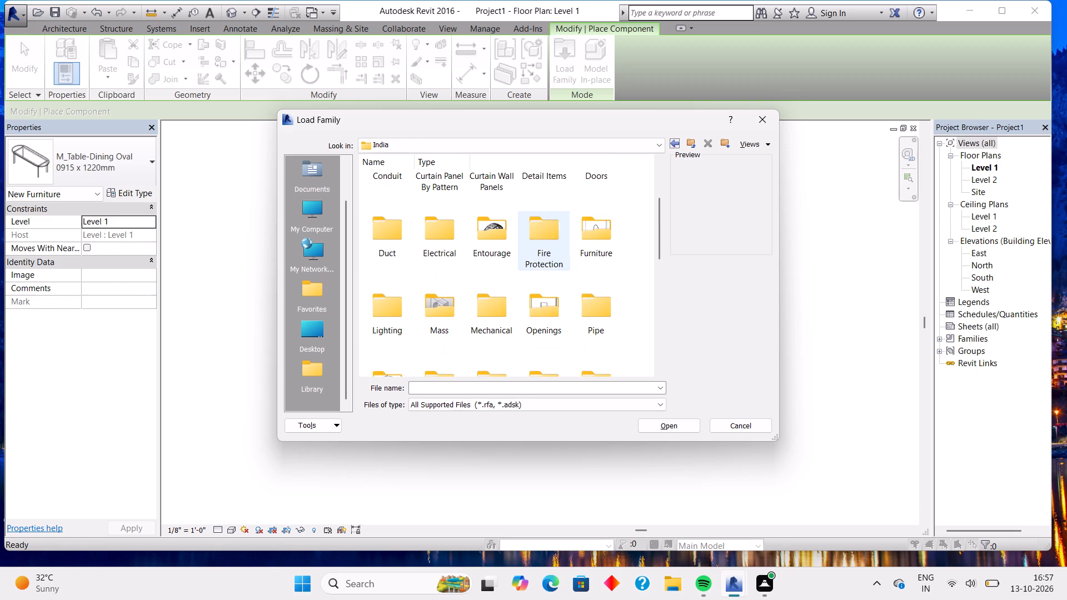
pyautogui.scroll(-1, 462, 276)
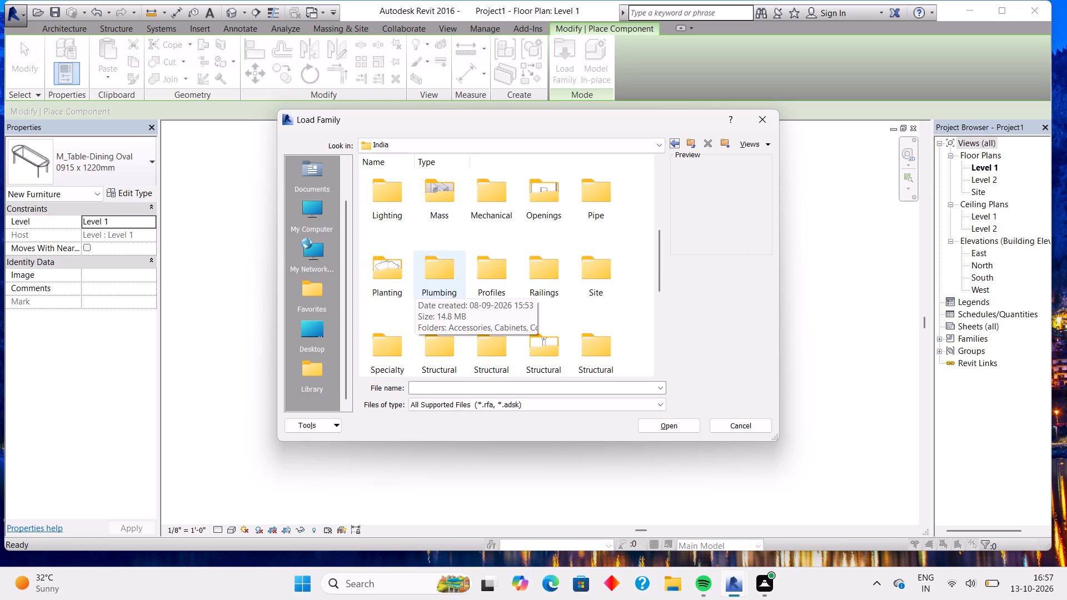
pyautogui.click(433, 285)
pyautogui.doubleClick(433, 285)
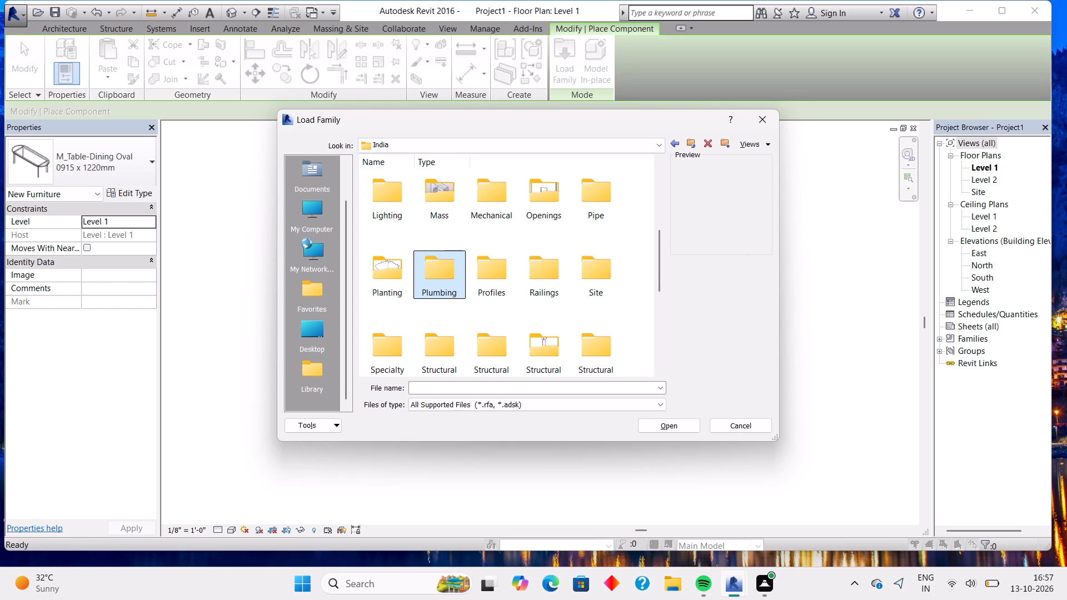
pyautogui.doubleClick(393, 196)
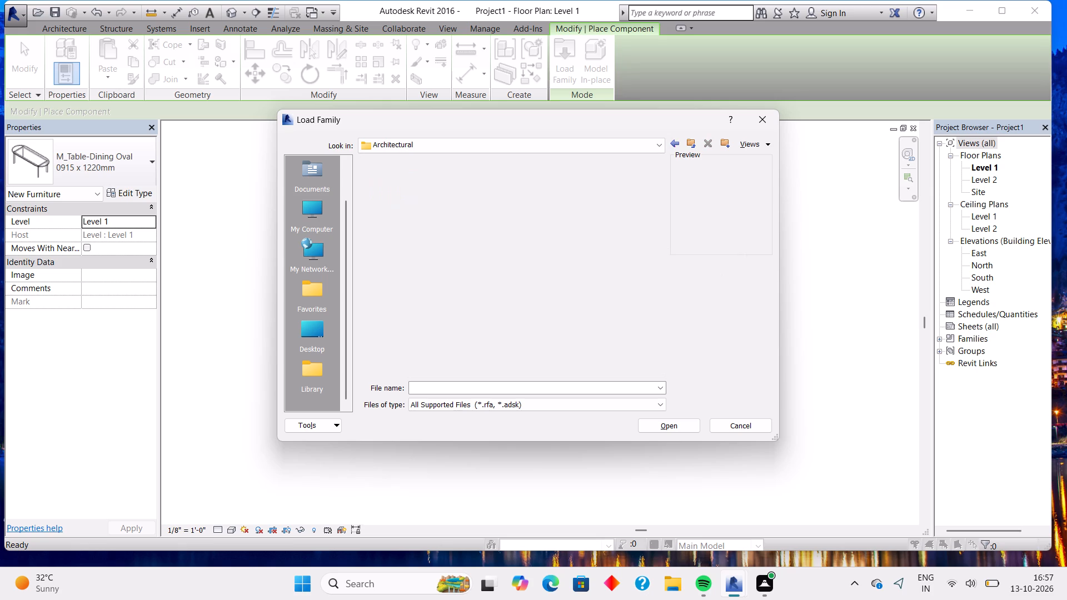
pyautogui.doubleClick(393, 196)
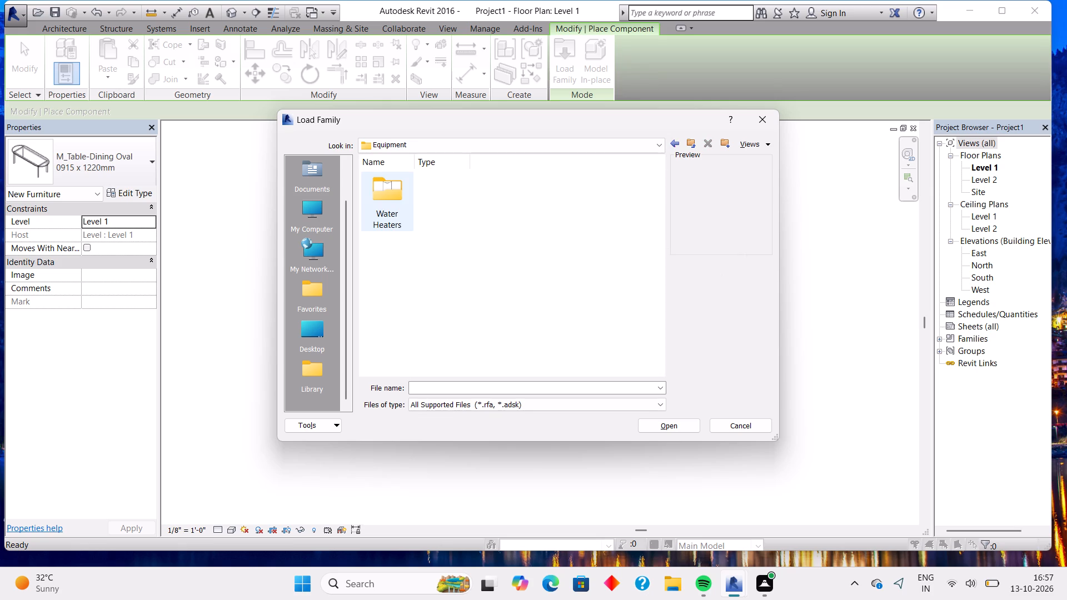
pyautogui.click(671, 139)
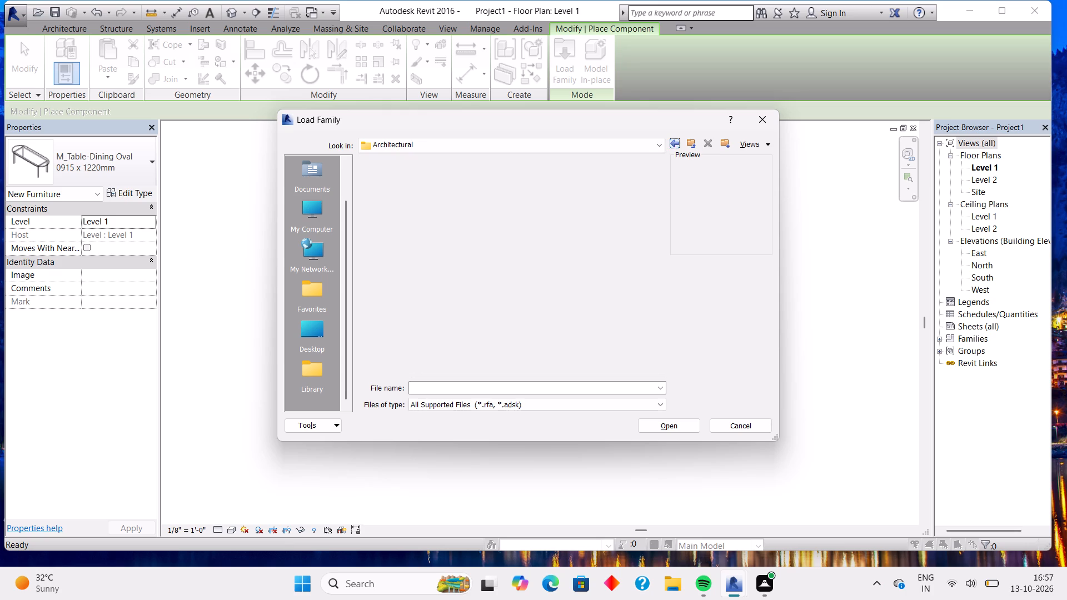
pyautogui.click(671, 139)
pyautogui.doubleClick(425, 187)
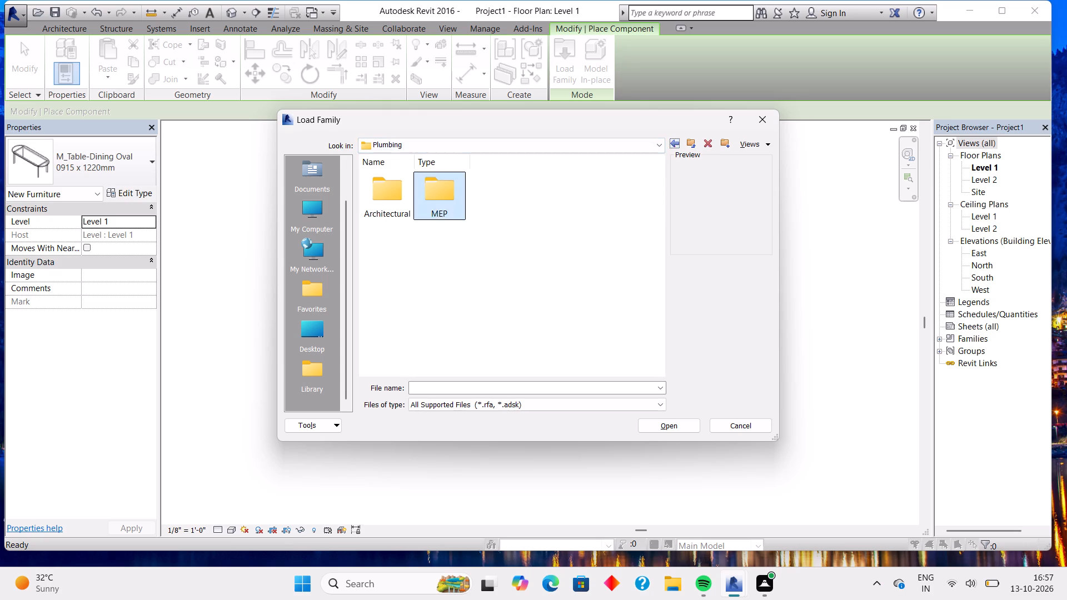
pyautogui.doubleClick(403, 193)
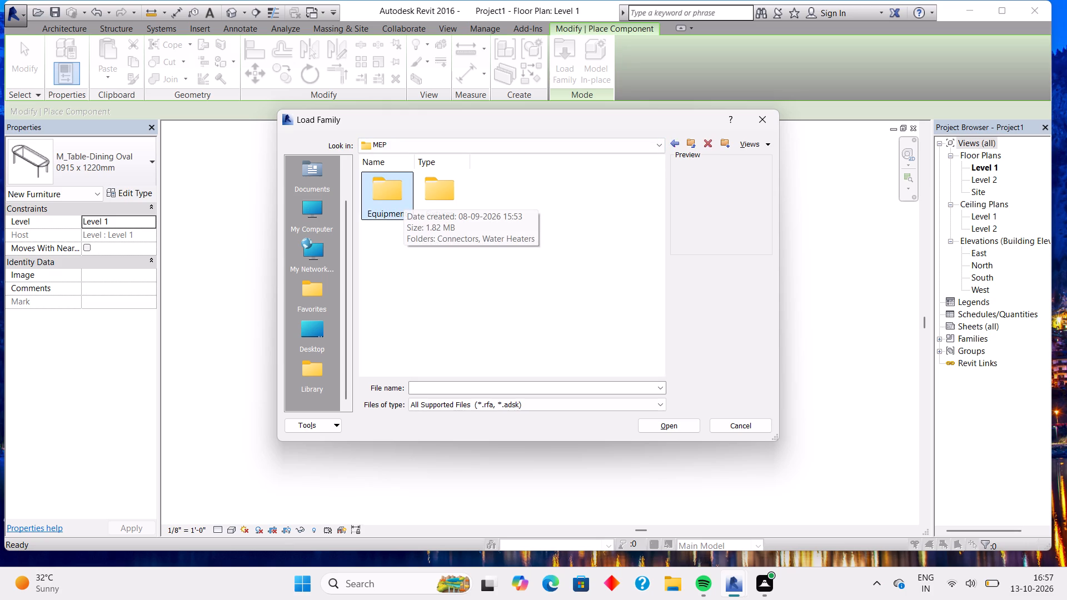
pyautogui.doubleClick(405, 193)
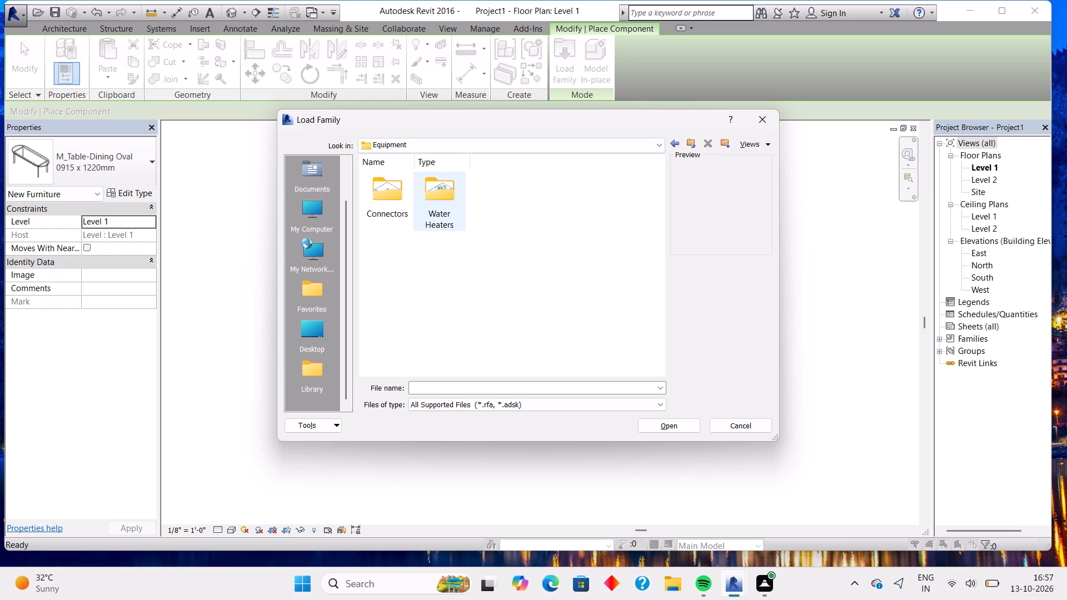
pyautogui.doubleClick(676, 141)
pyautogui.click(676, 141)
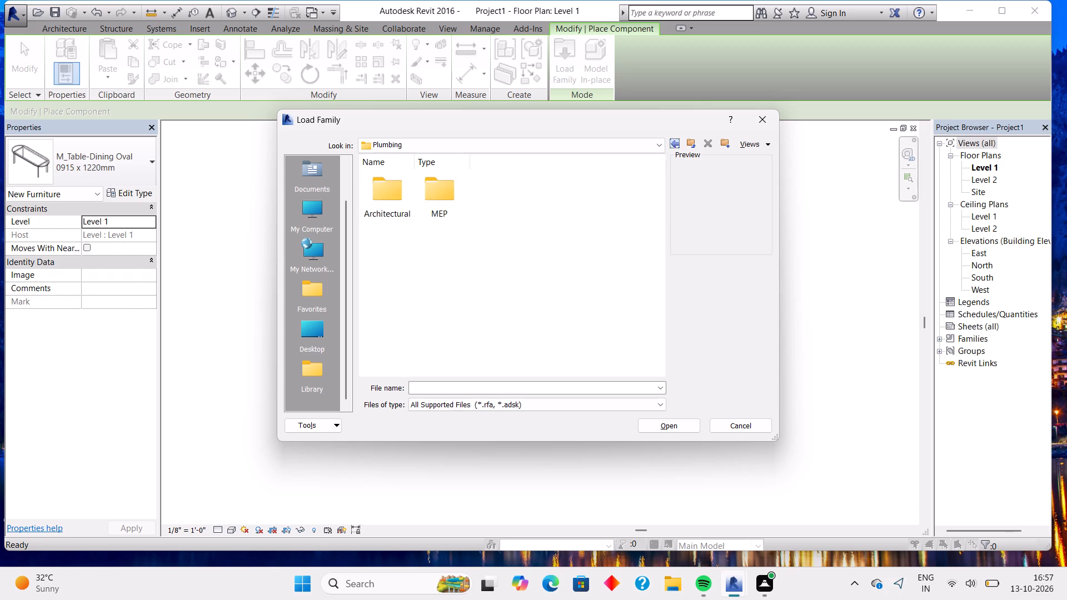
# Examine the Domestic families in the Specialty Equipment folder, close the family loader without loading anything, and end component placement.
pyautogui.scroll(-3, 462, 262)
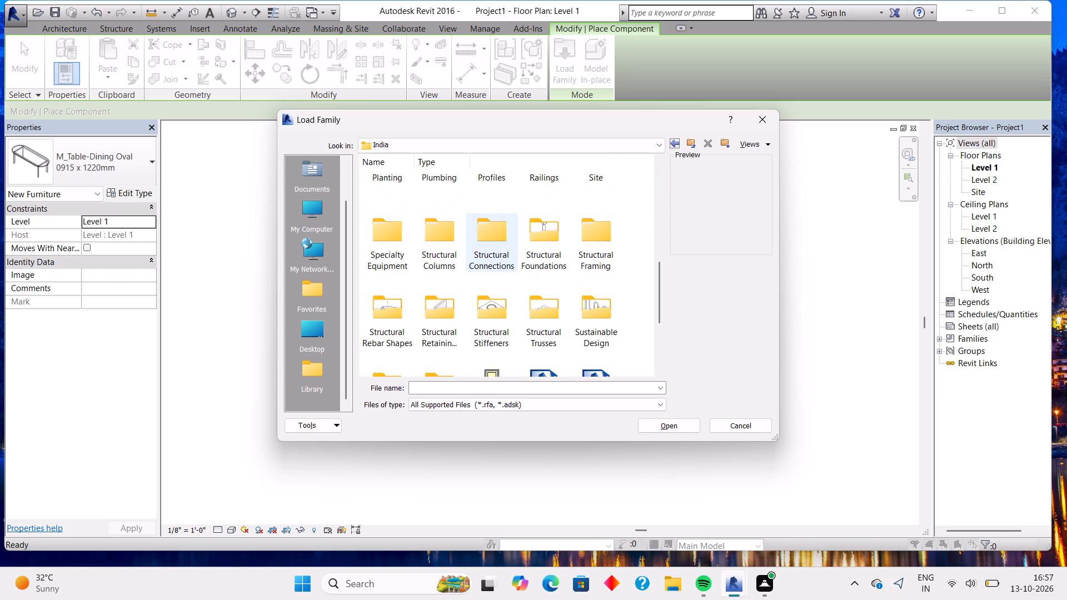
pyautogui.scroll(1, 461, 259)
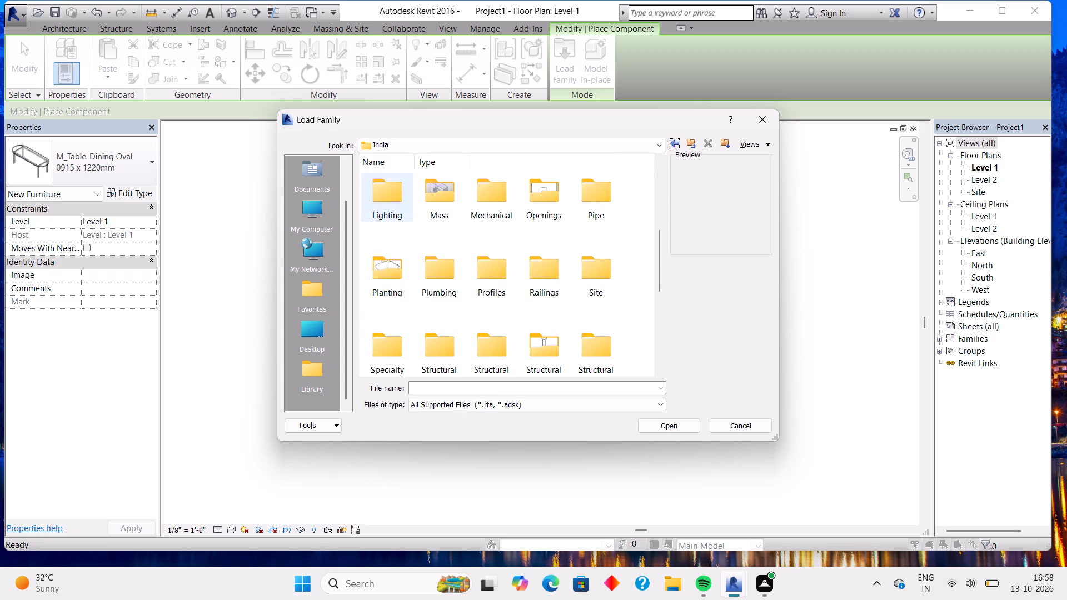
pyautogui.scroll(1, 365, 206)
pyautogui.scroll(-2, 410, 245)
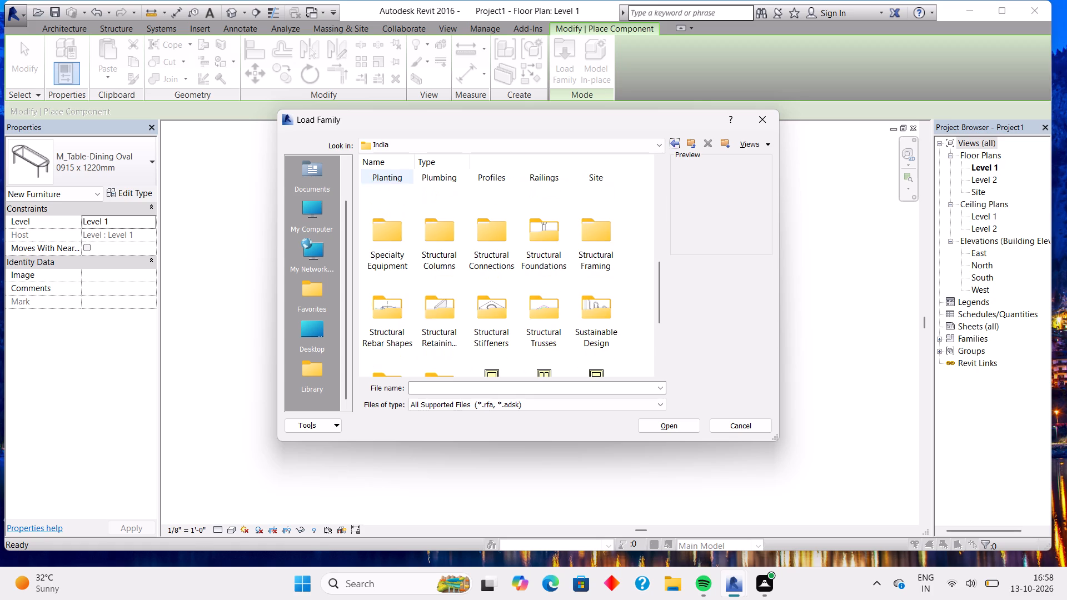
pyautogui.doubleClick(393, 246)
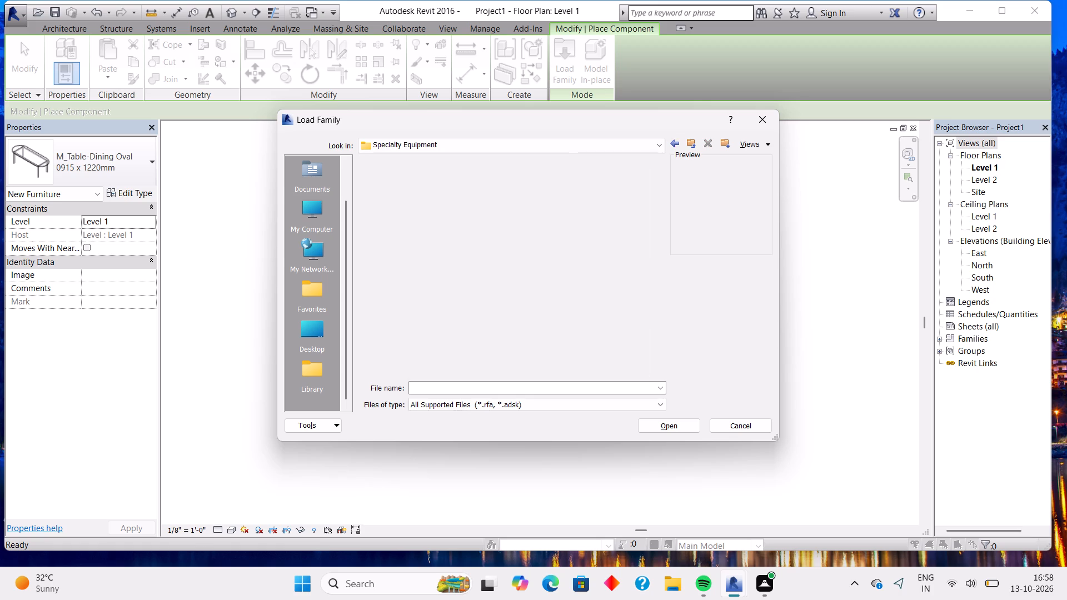
pyautogui.doubleClick(442, 197)
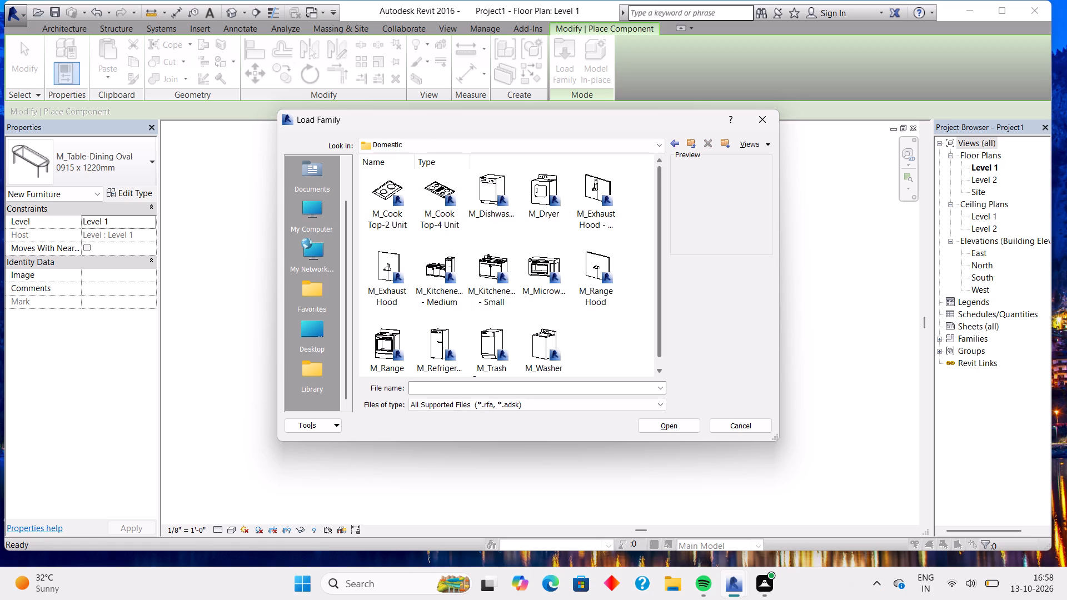
pyautogui.click(756, 121)
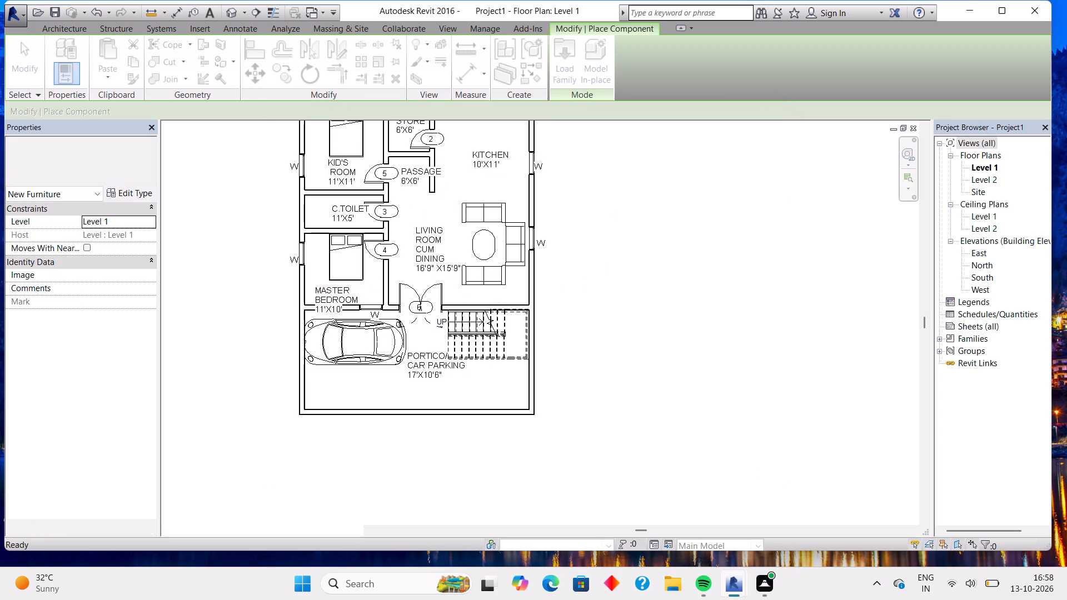
pyautogui.moveTo(566, 175); pyautogui.dragTo(631, 284, button='middle')
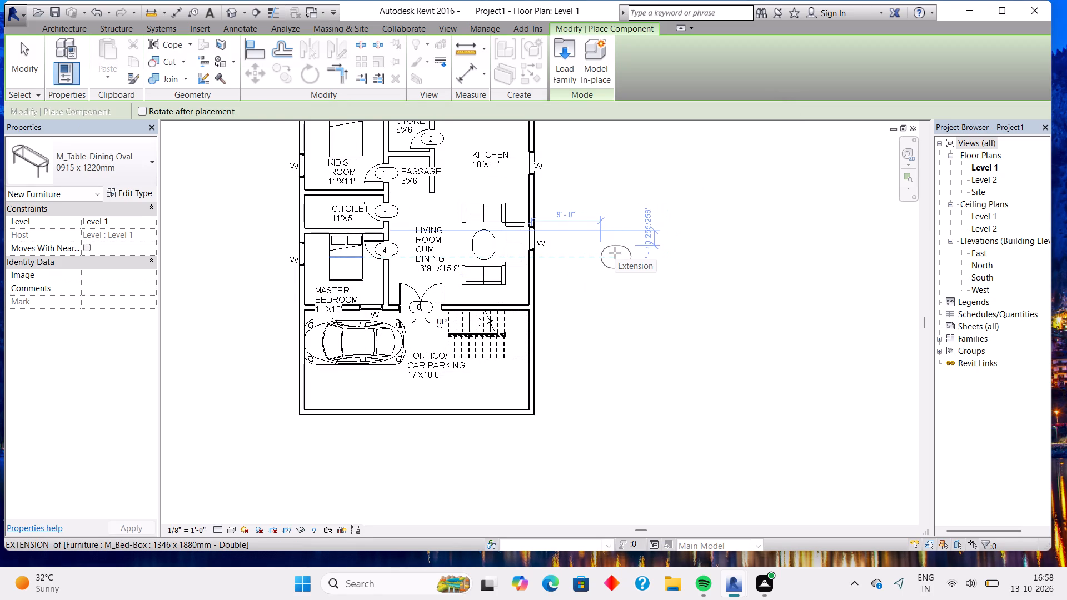
pyautogui.press('Escape')
pyautogui.press('Escape')
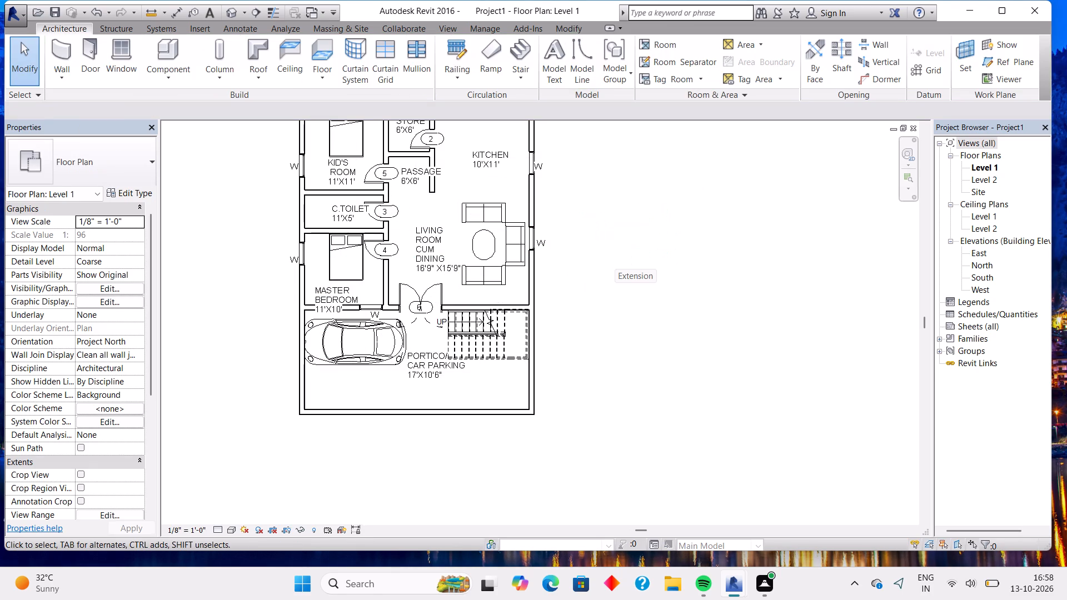
# Open the type properties of the MASTER BEDROOM text note on the Level 1 plan.
pyautogui.scroll(3, 414, 325)
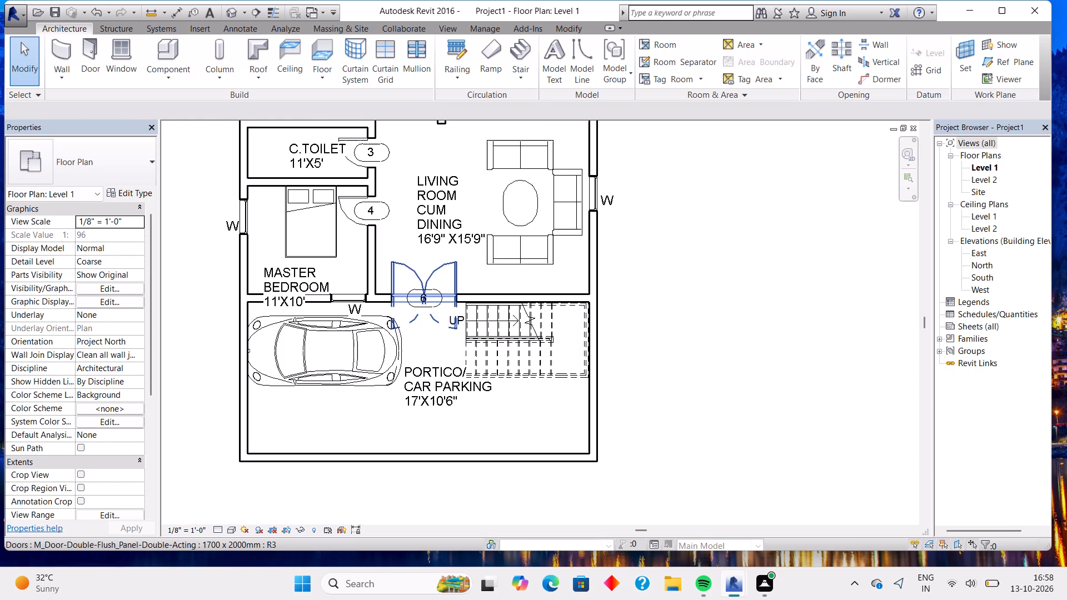
pyautogui.scroll(3, 424, 284)
pyautogui.moveTo(447, 367); pyautogui.dragTo(438, 438, button='middle')
pyautogui.scroll(1, 447, 367)
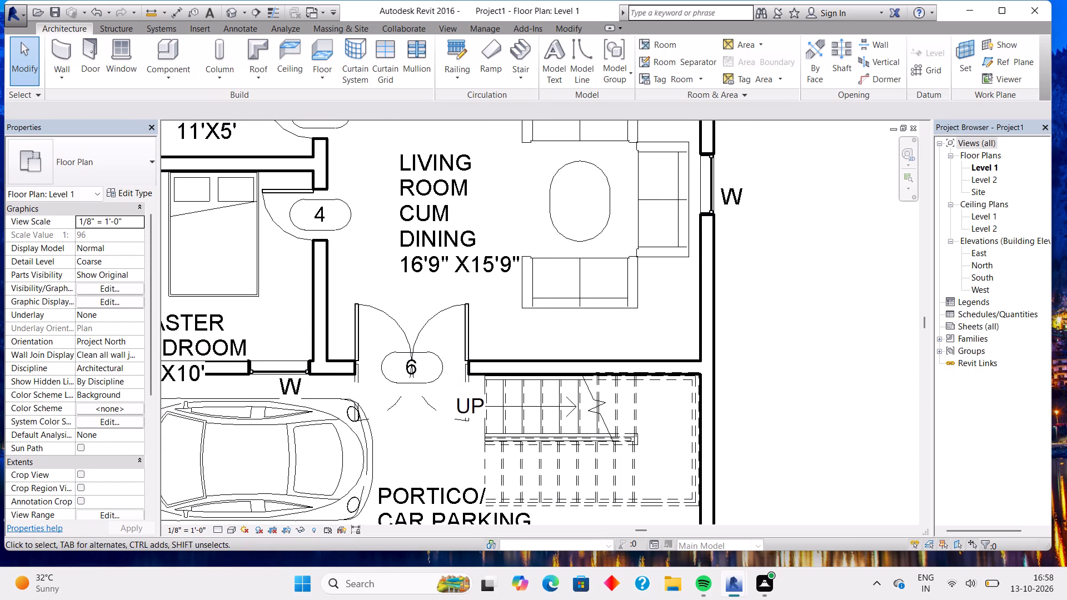
pyautogui.moveTo(415, 300); pyautogui.dragTo(401, 523, button='middle')
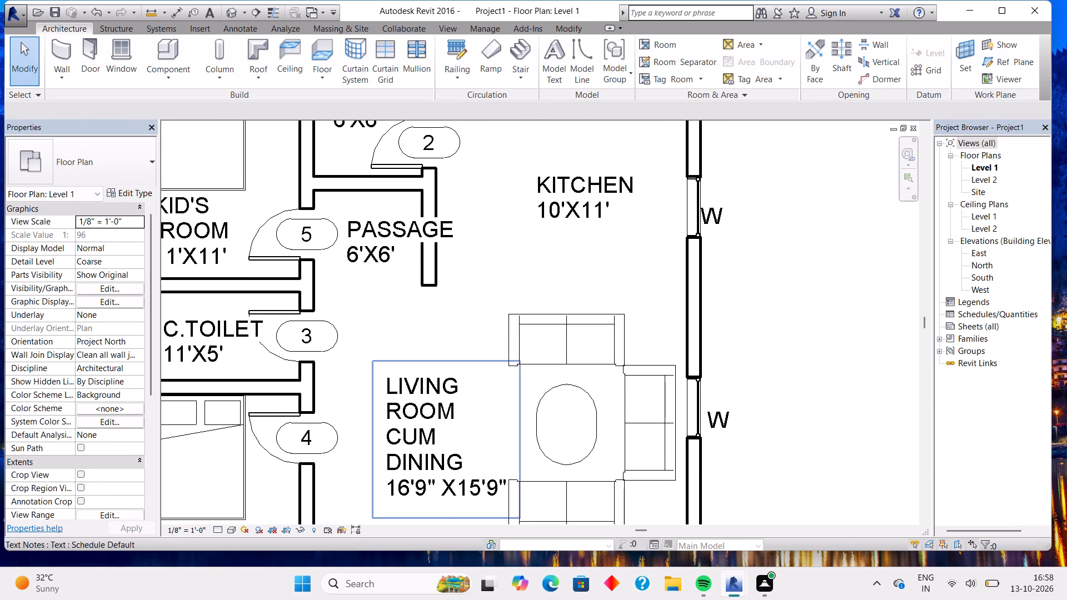
pyautogui.scroll(-4, 432, 451)
pyautogui.moveTo(397, 448); pyautogui.dragTo(522, 345, button='middle')
pyautogui.click(532, 320)
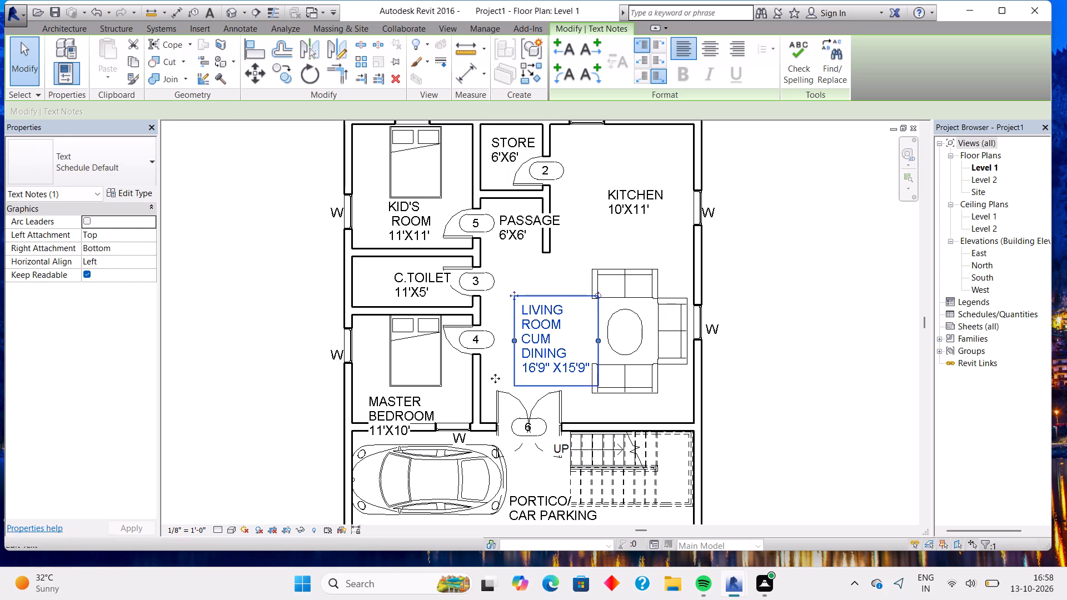
pyautogui.click(392, 401)
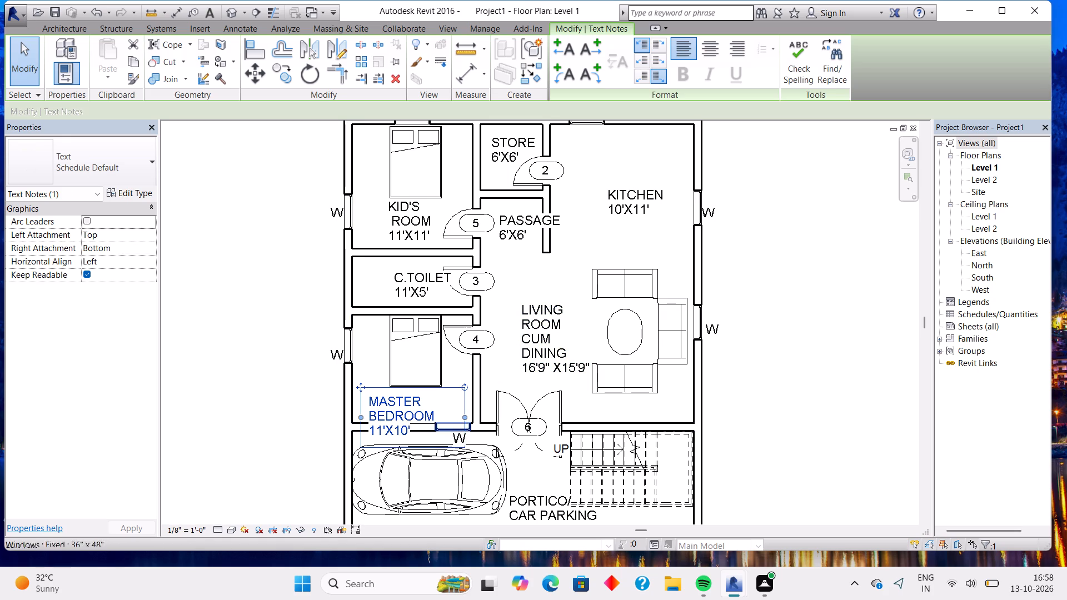
pyautogui.click(119, 187)
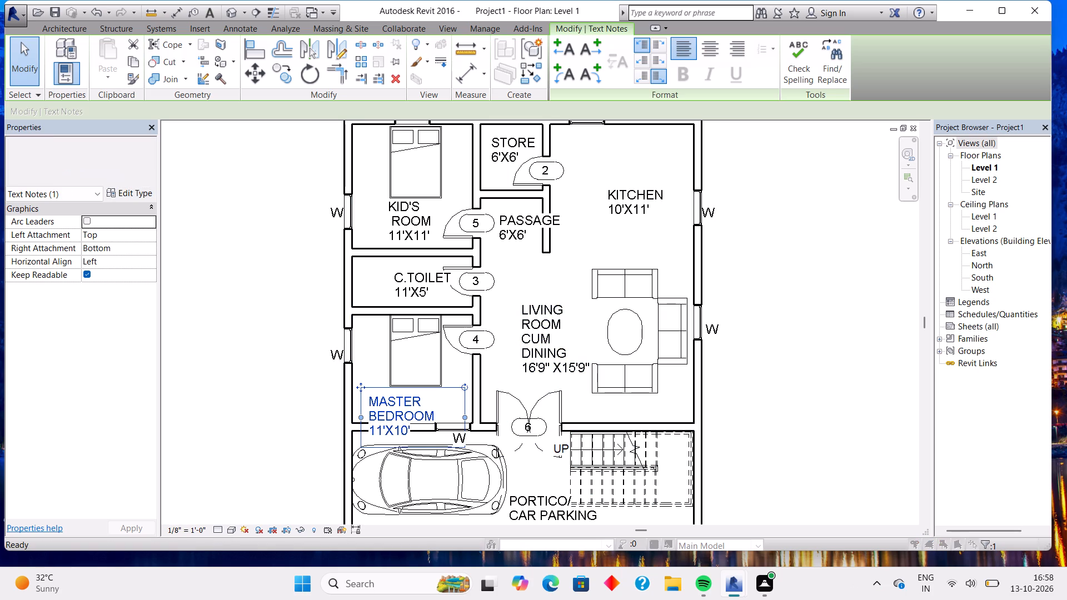
pyautogui.scroll(-1, 560, 309)
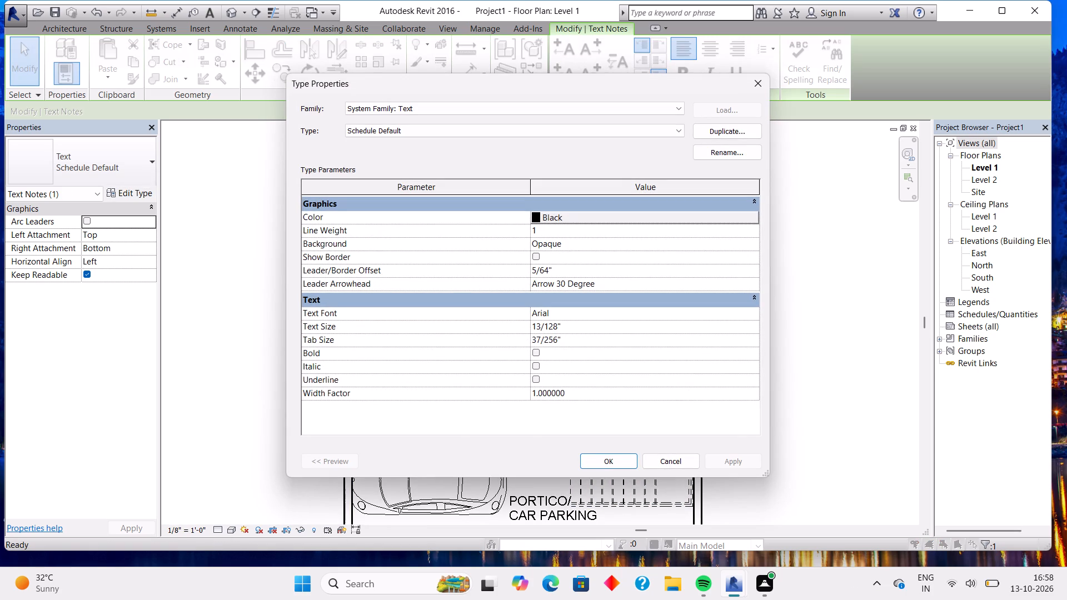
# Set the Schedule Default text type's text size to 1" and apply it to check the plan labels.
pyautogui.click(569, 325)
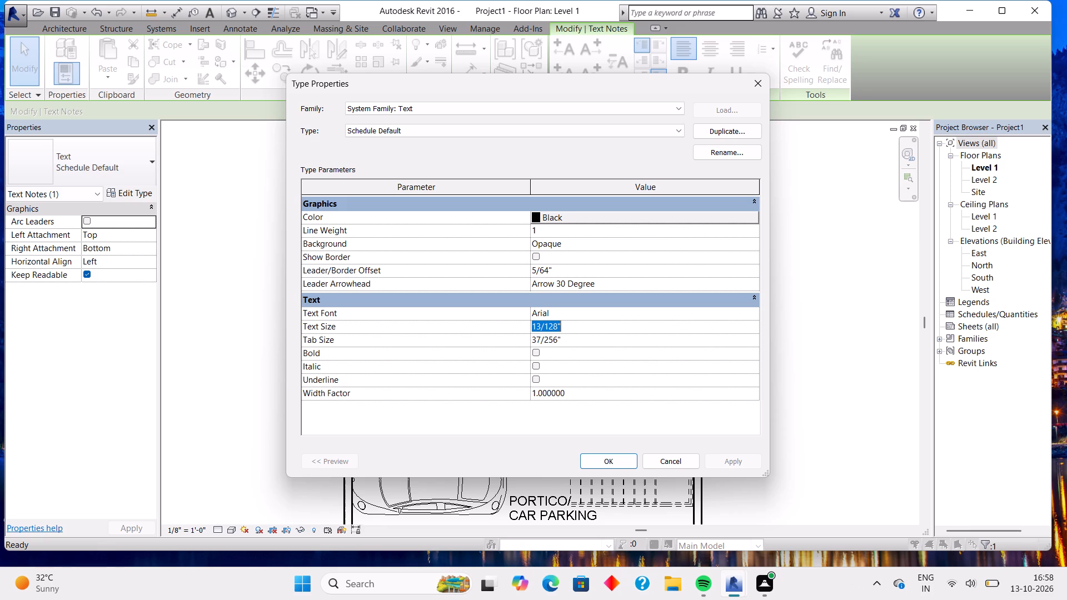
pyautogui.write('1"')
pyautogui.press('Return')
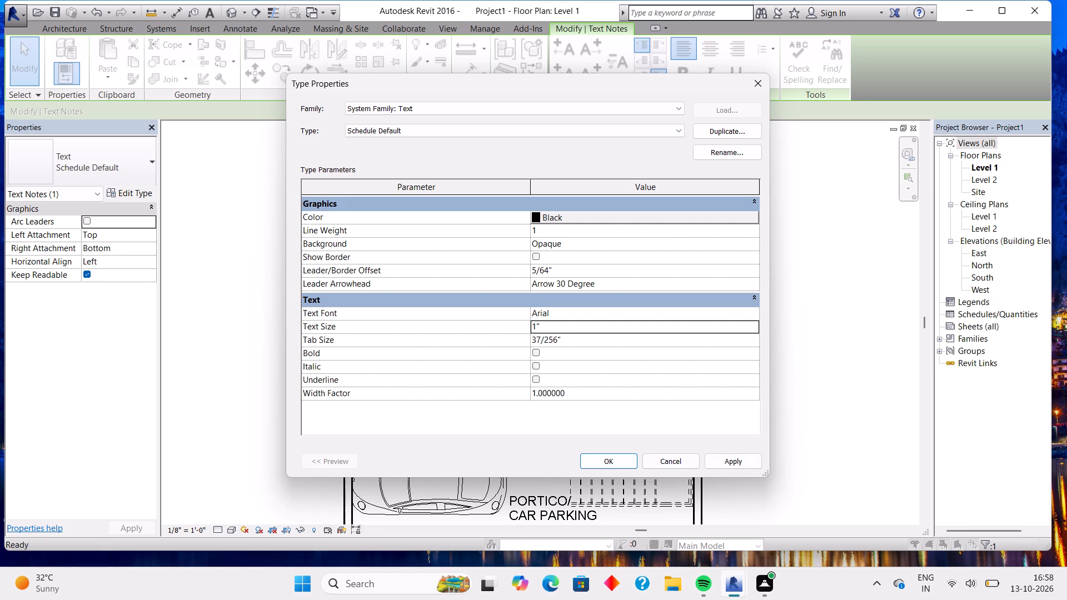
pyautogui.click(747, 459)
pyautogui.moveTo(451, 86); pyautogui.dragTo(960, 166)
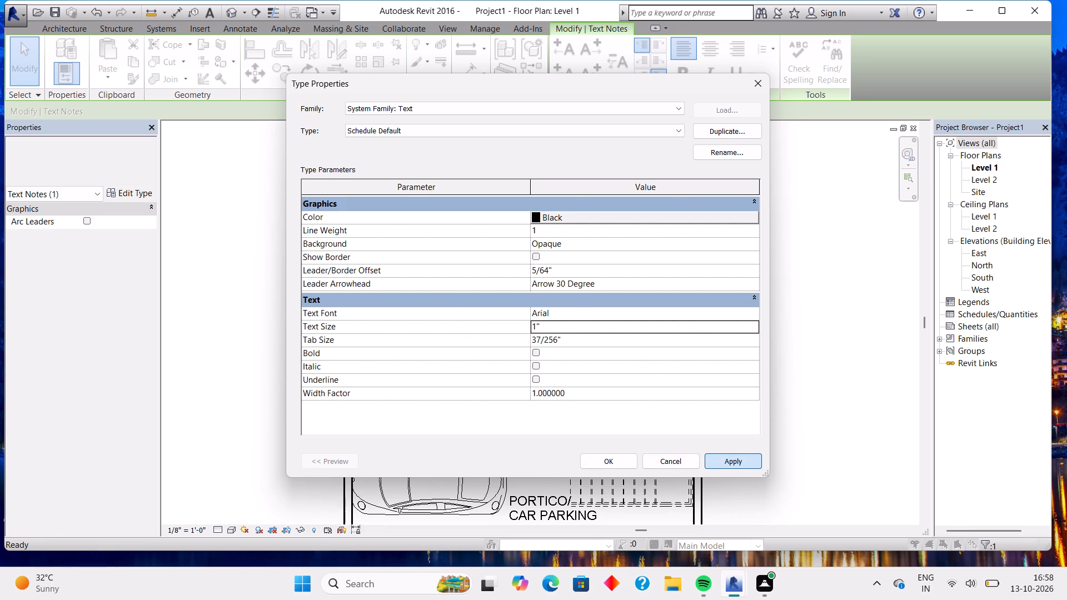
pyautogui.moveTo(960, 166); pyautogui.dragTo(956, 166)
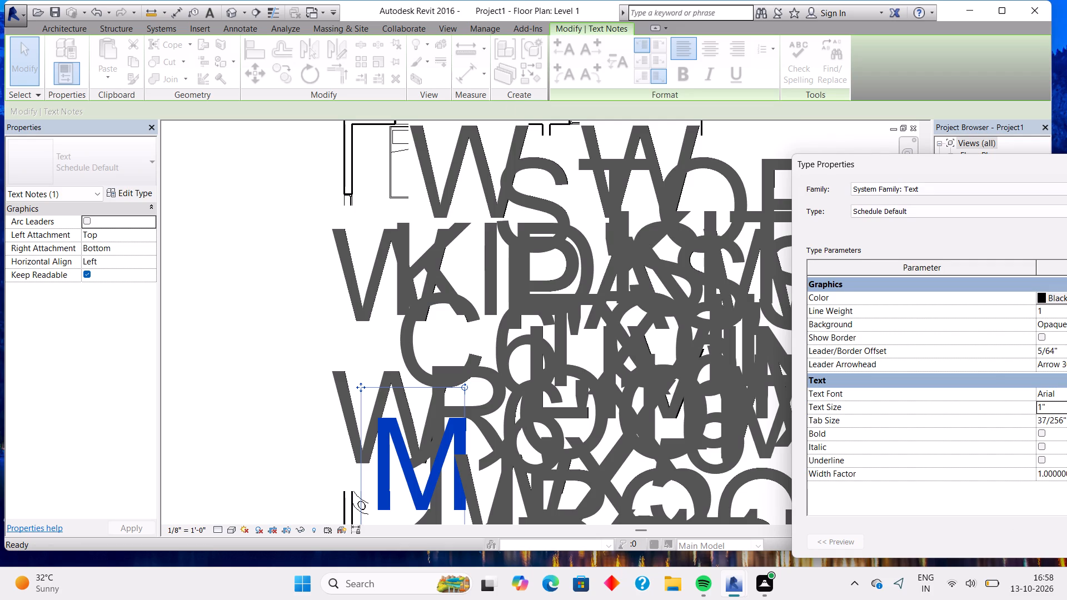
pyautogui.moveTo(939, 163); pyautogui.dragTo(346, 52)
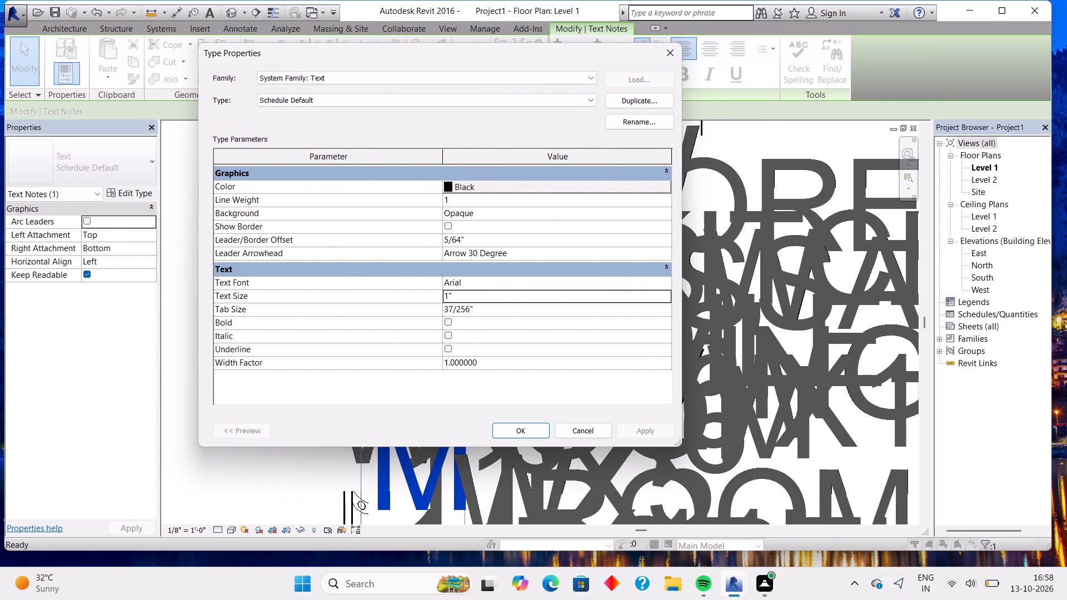
# Set the Schedule Default text type's text size to 0.09" and apply it.
pyautogui.click(493, 283)
pyautogui.click(491, 297)
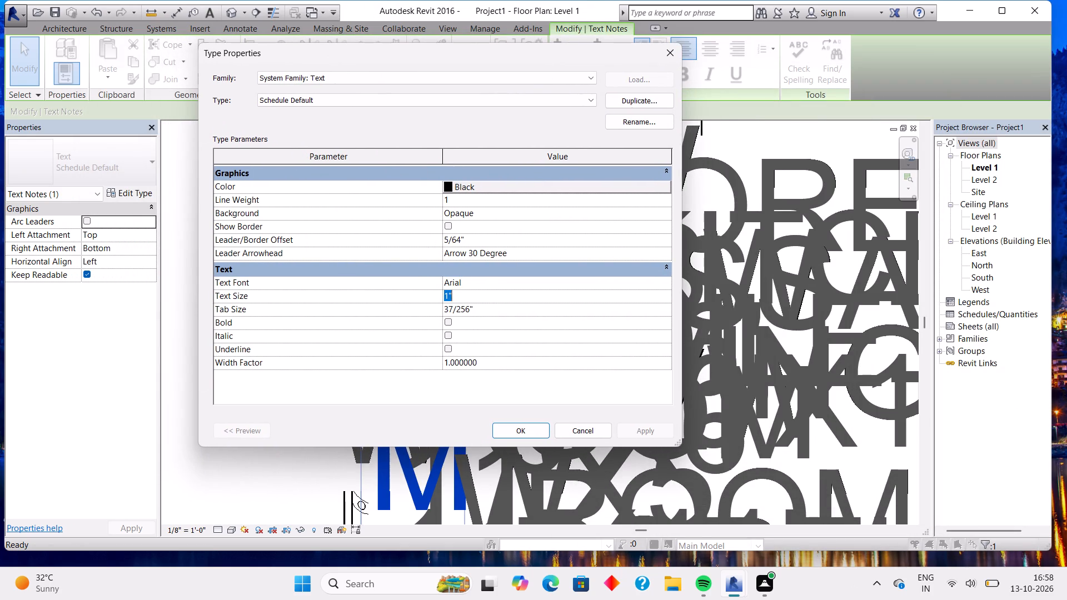
pyautogui.write('0.0')
pyautogui.press('9')
pyautogui.press('Return')
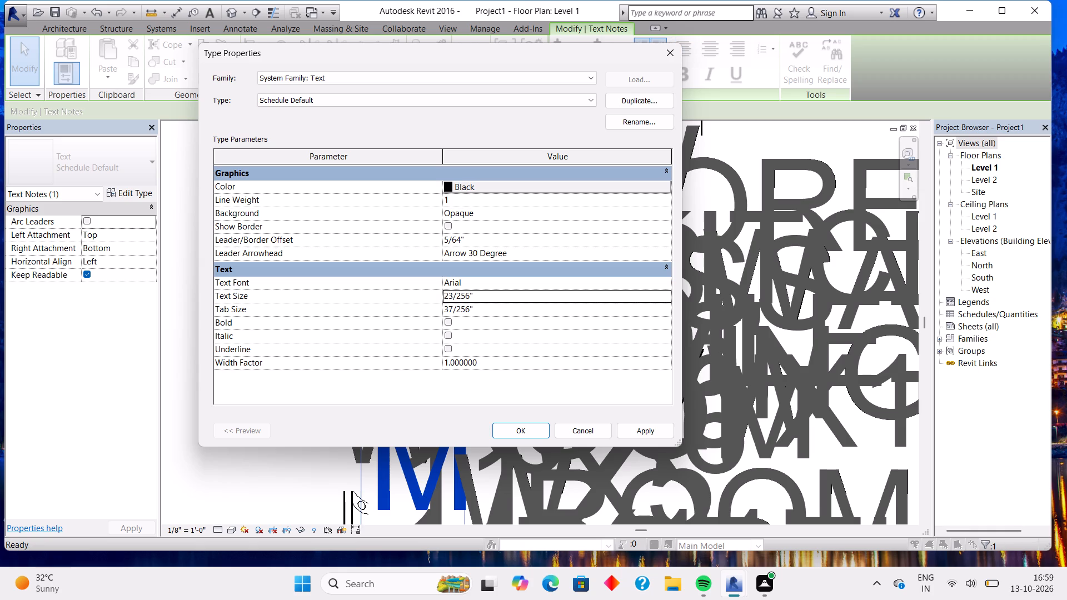
pyautogui.click(670, 430)
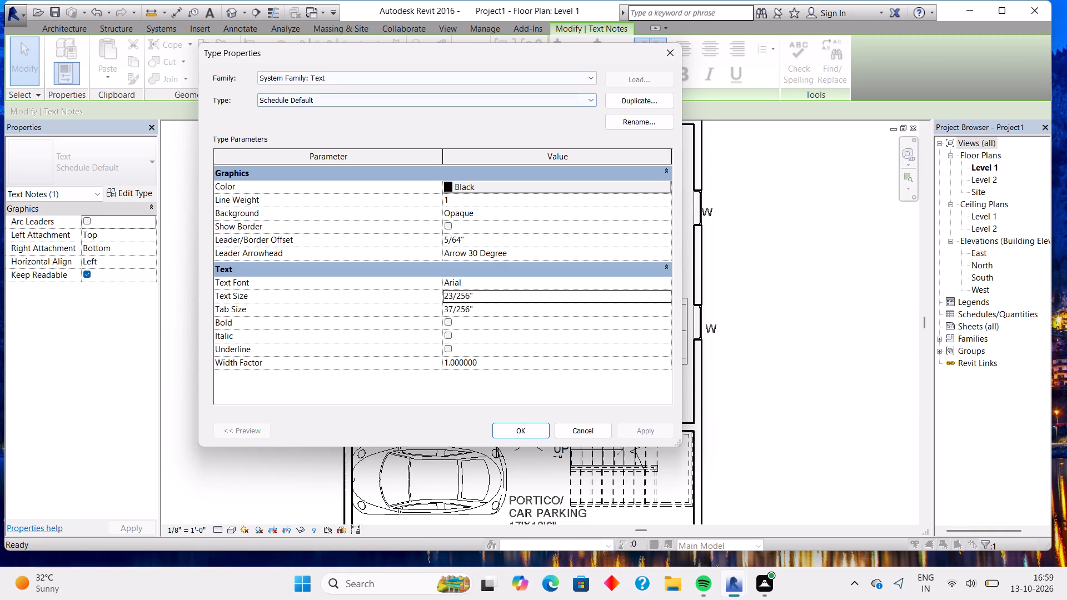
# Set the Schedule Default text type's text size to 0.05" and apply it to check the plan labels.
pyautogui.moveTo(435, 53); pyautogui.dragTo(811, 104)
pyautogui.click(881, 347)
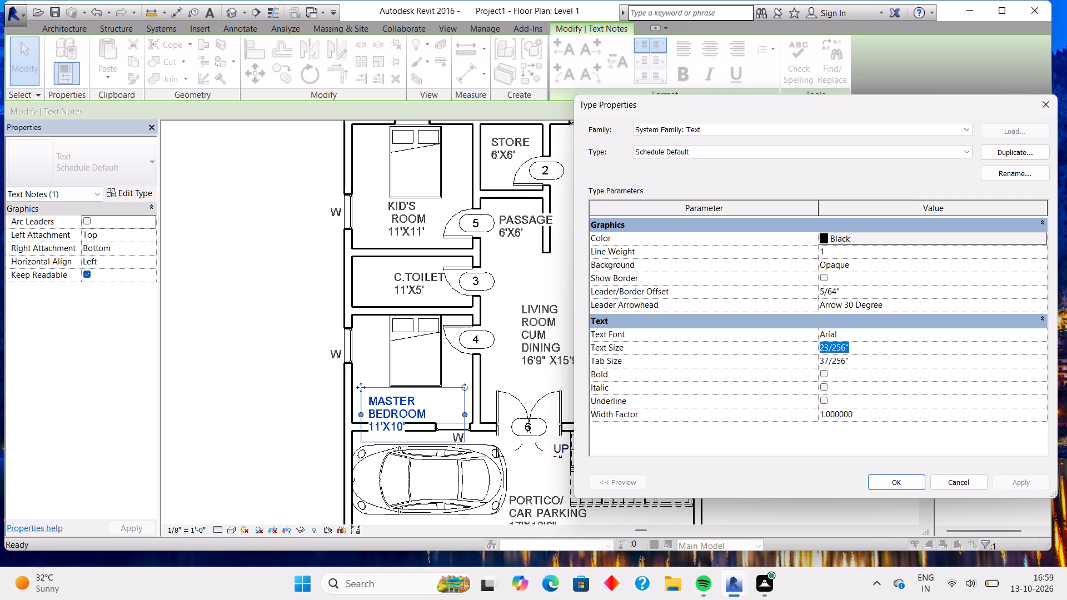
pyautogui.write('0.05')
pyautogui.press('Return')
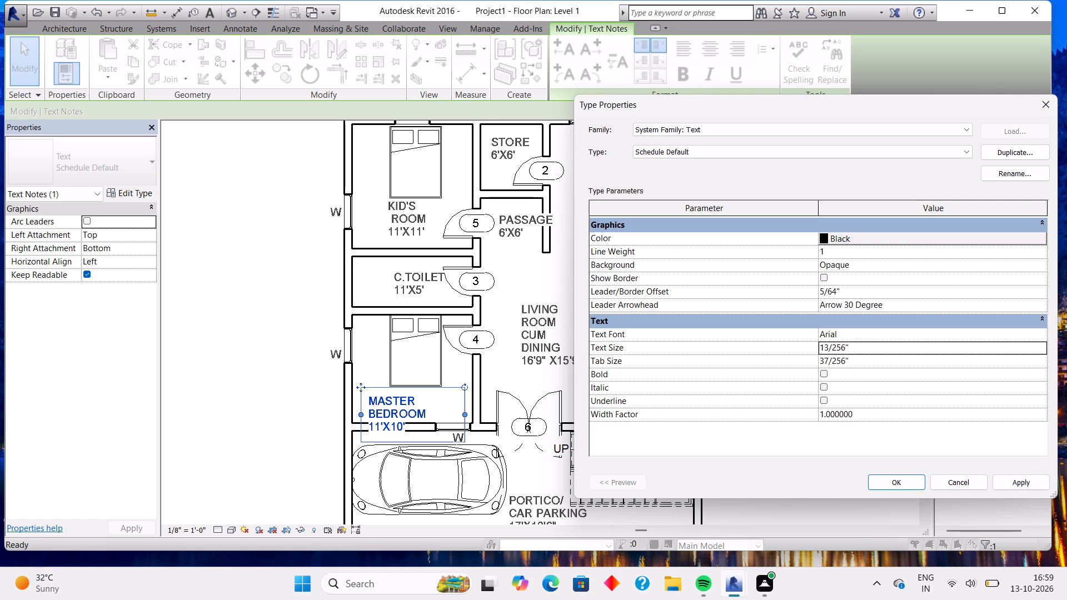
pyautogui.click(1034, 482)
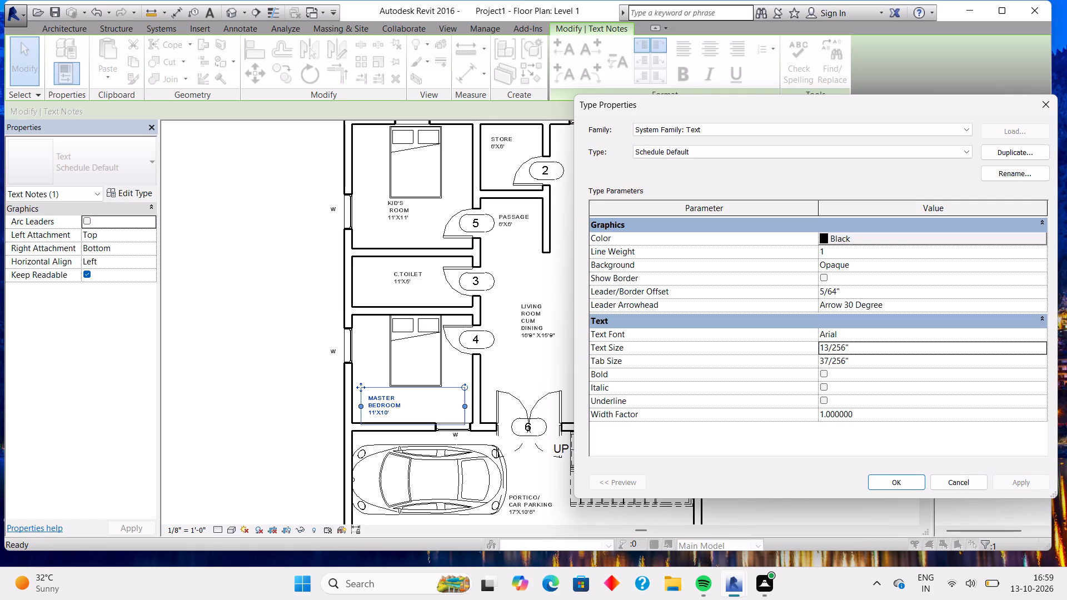
# Set the Schedule Default text type's text size to 0.07", apply it, close the type properties and deselect the note.
pyautogui.click(856, 345)
pyautogui.write('0.06')
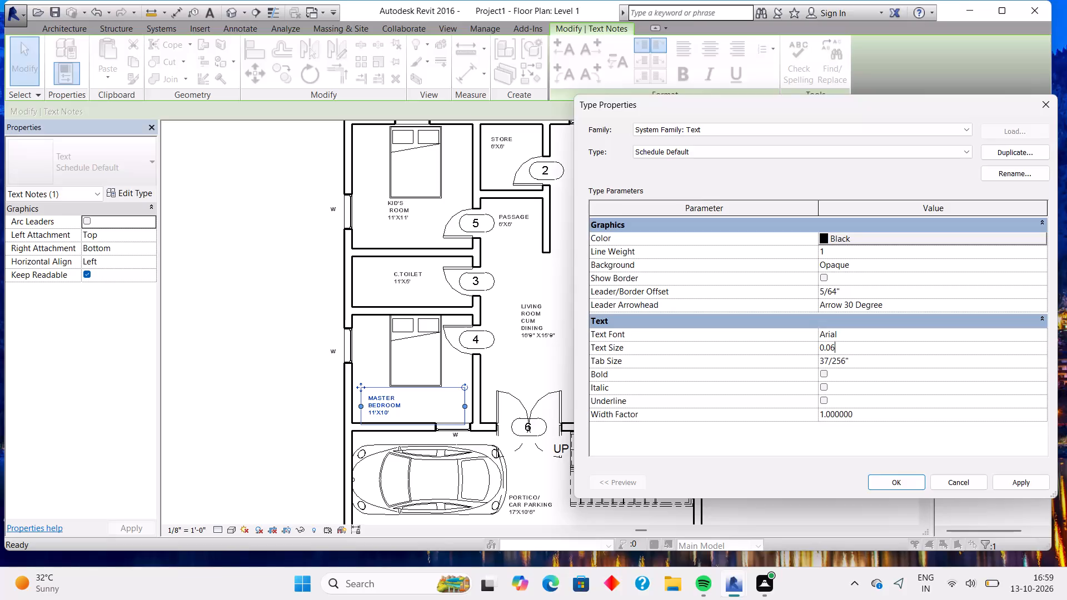
pyautogui.press('BackSpace')
pyautogui.press('7')
pyautogui.press('Return')
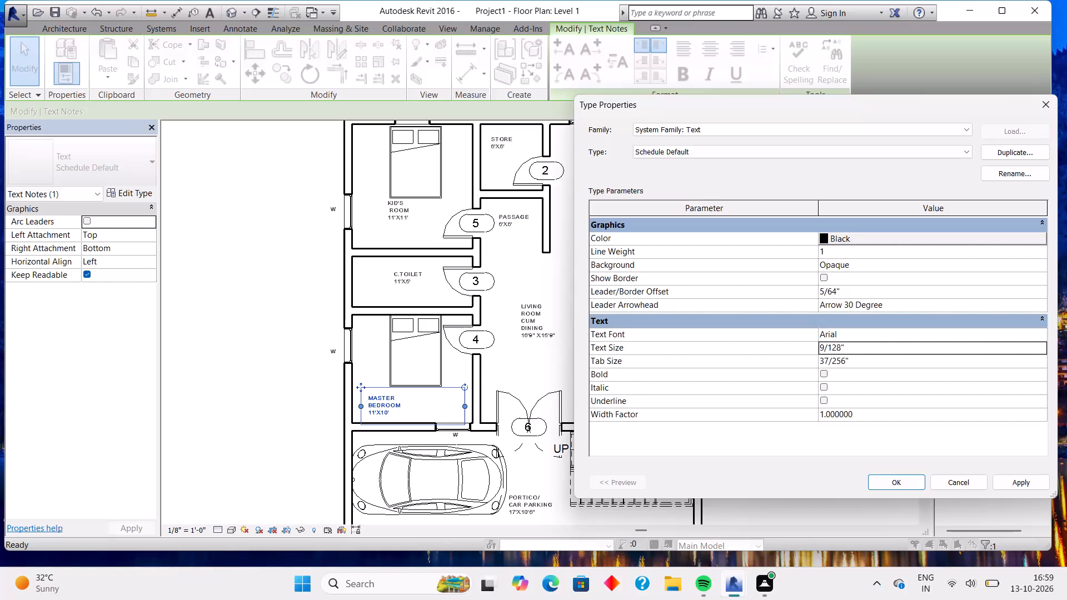
pyautogui.click(1042, 485)
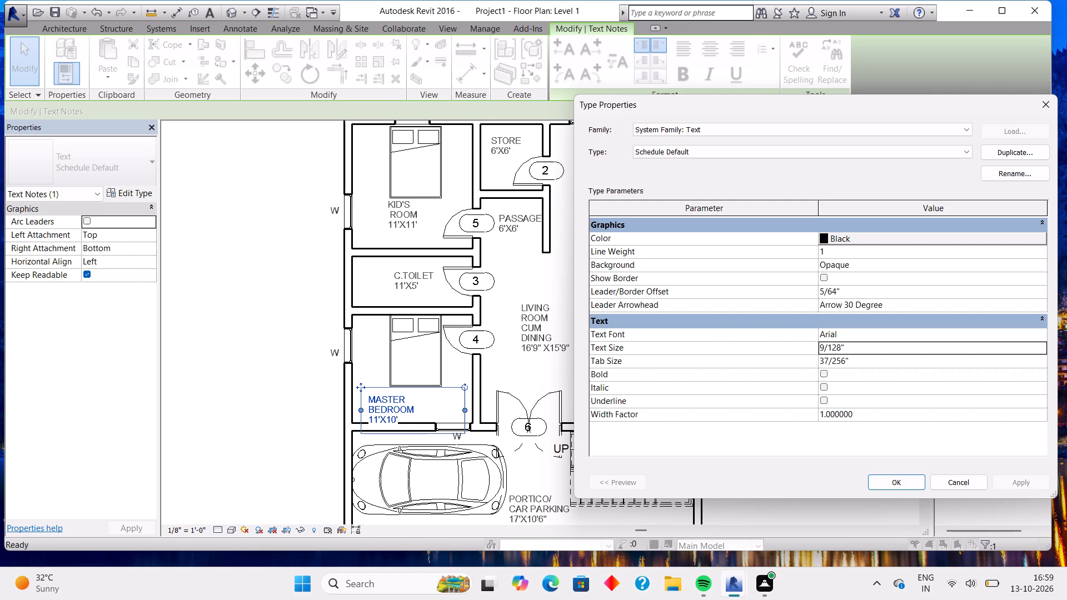
pyautogui.click(275, 254)
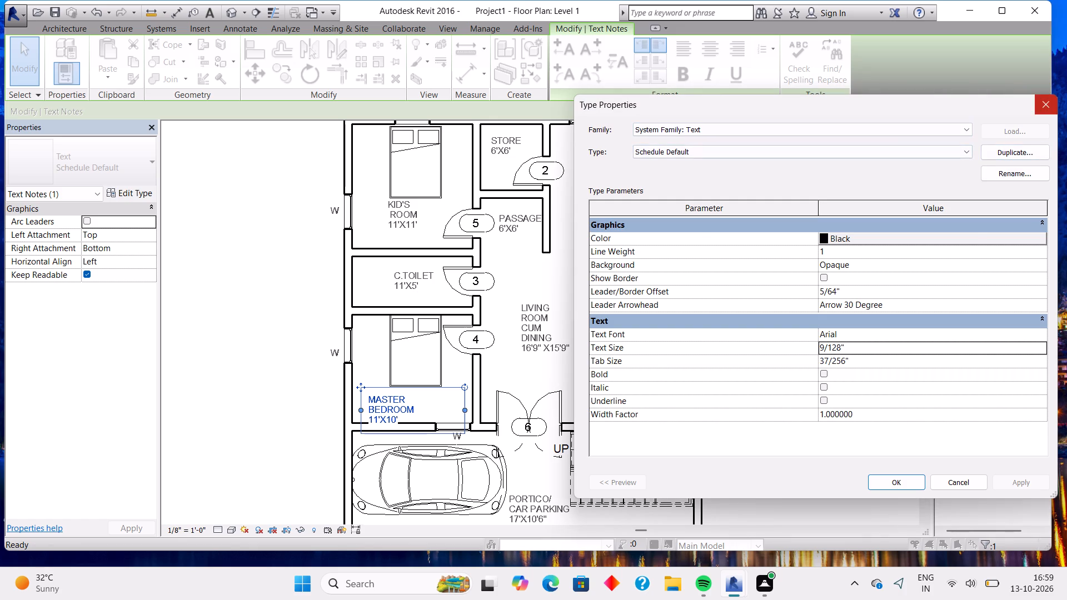
pyautogui.click(1046, 105)
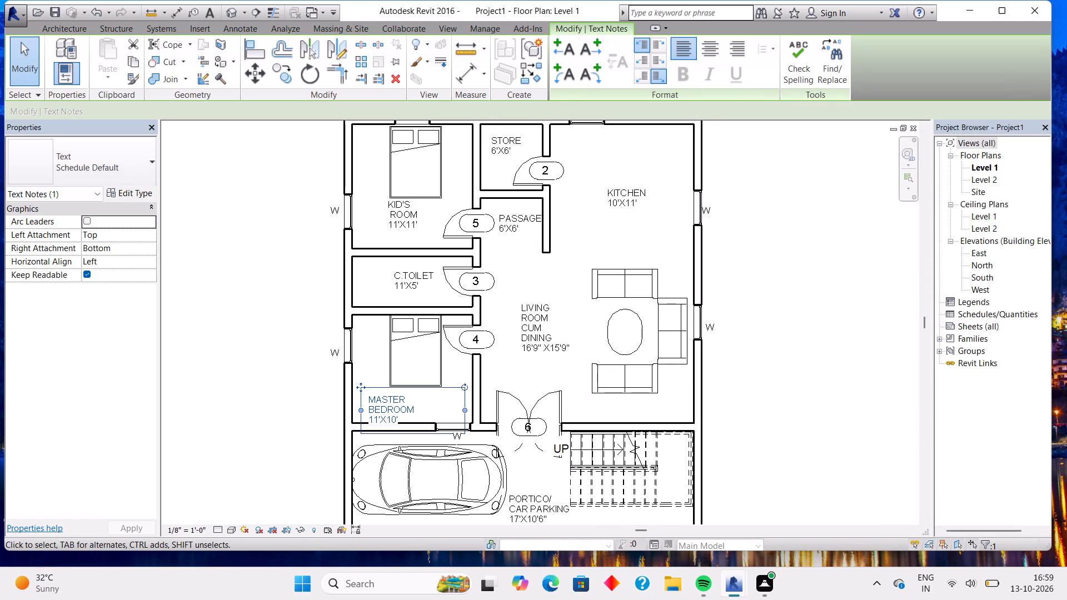
pyautogui.scroll(-2, 611, 238)
pyautogui.moveTo(612, 252); pyautogui.dragTo(604, 240, button='middle')
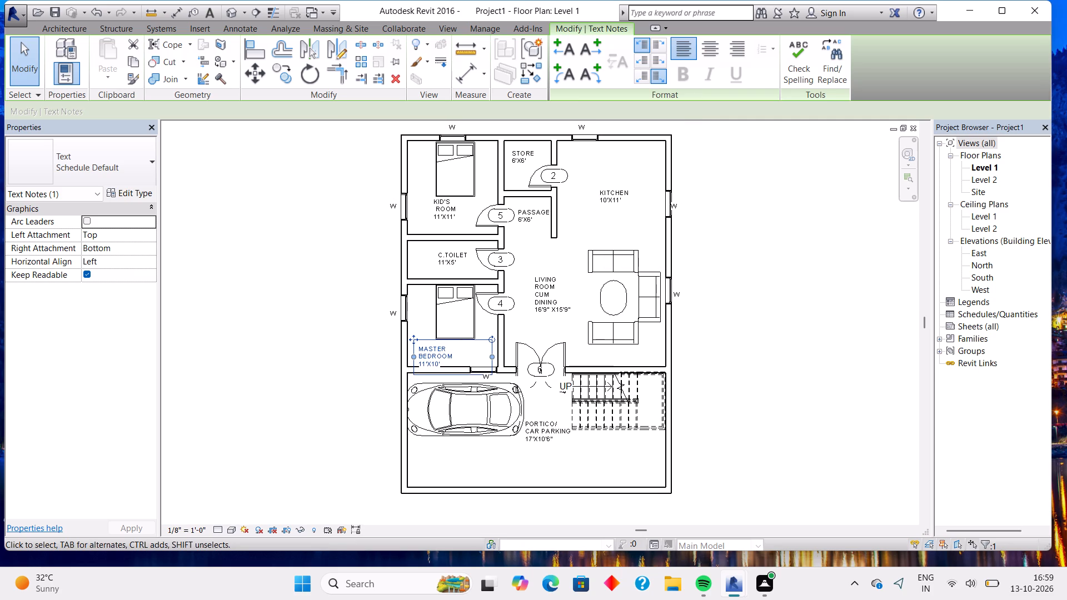
pyautogui.press('Escape')
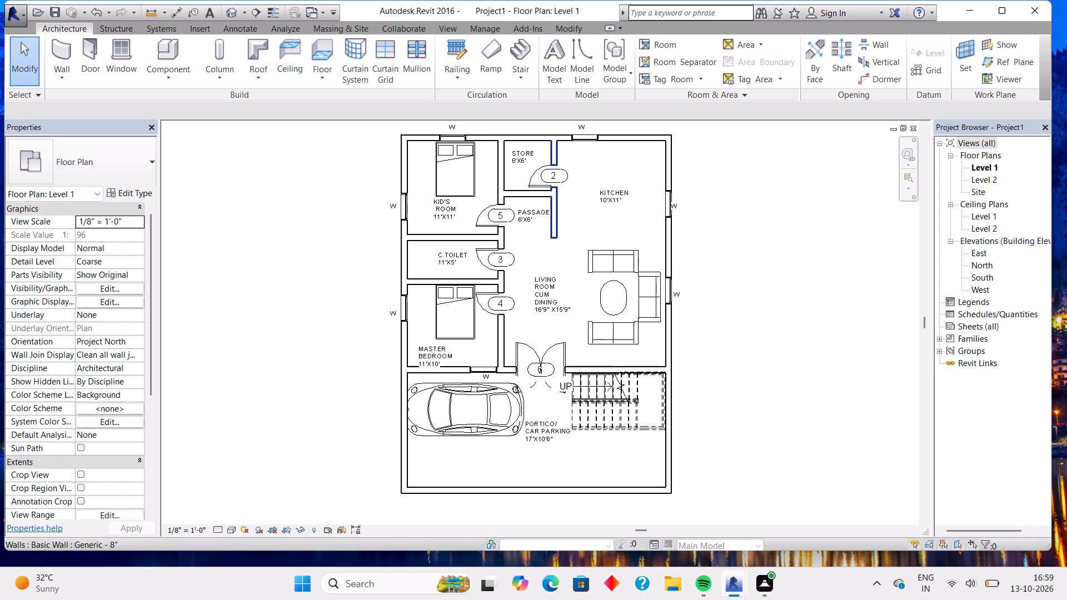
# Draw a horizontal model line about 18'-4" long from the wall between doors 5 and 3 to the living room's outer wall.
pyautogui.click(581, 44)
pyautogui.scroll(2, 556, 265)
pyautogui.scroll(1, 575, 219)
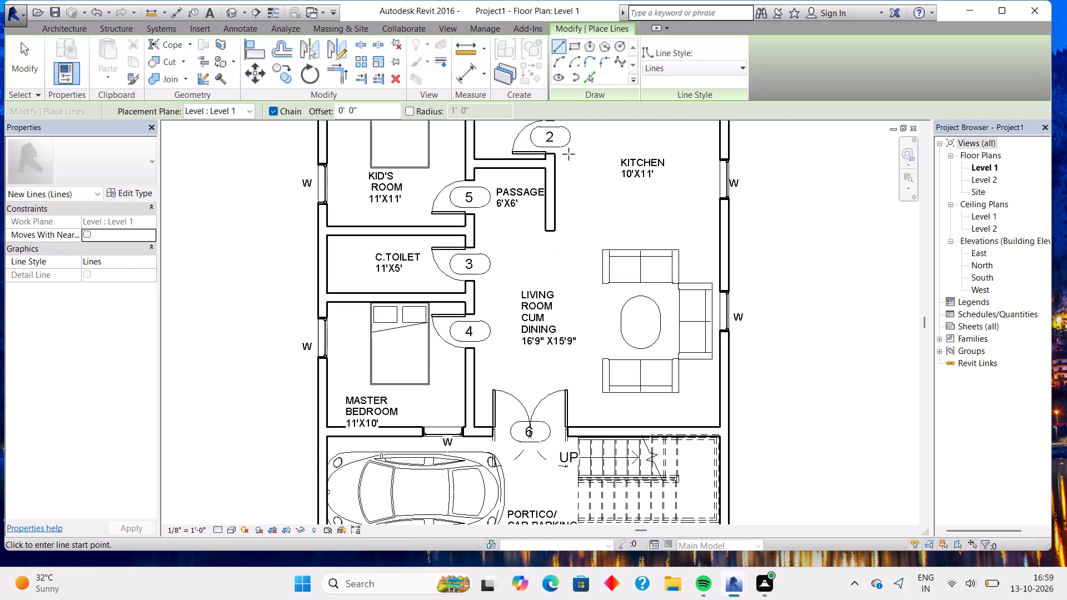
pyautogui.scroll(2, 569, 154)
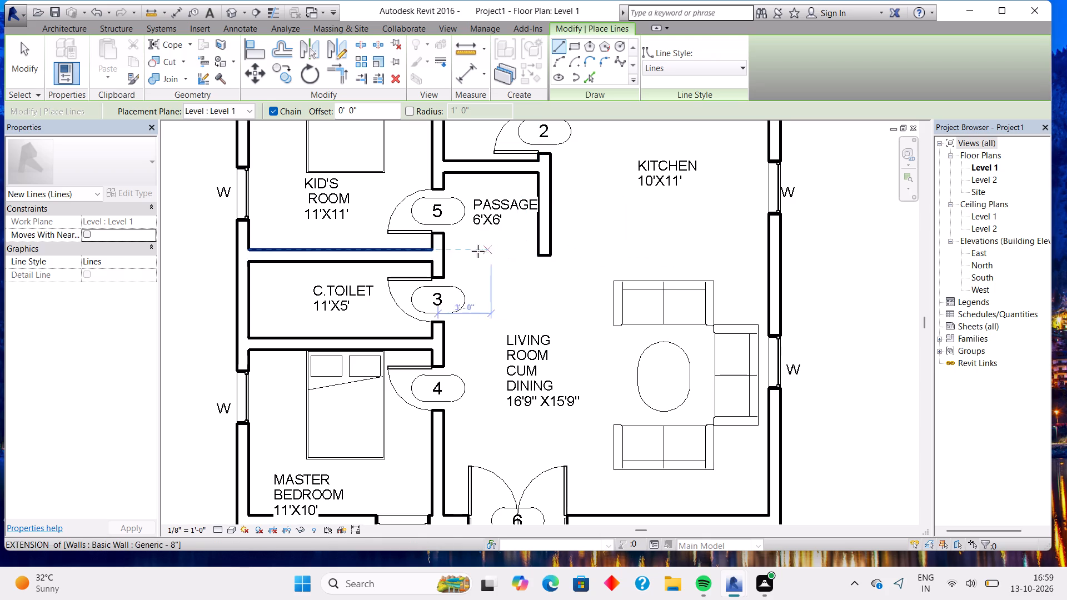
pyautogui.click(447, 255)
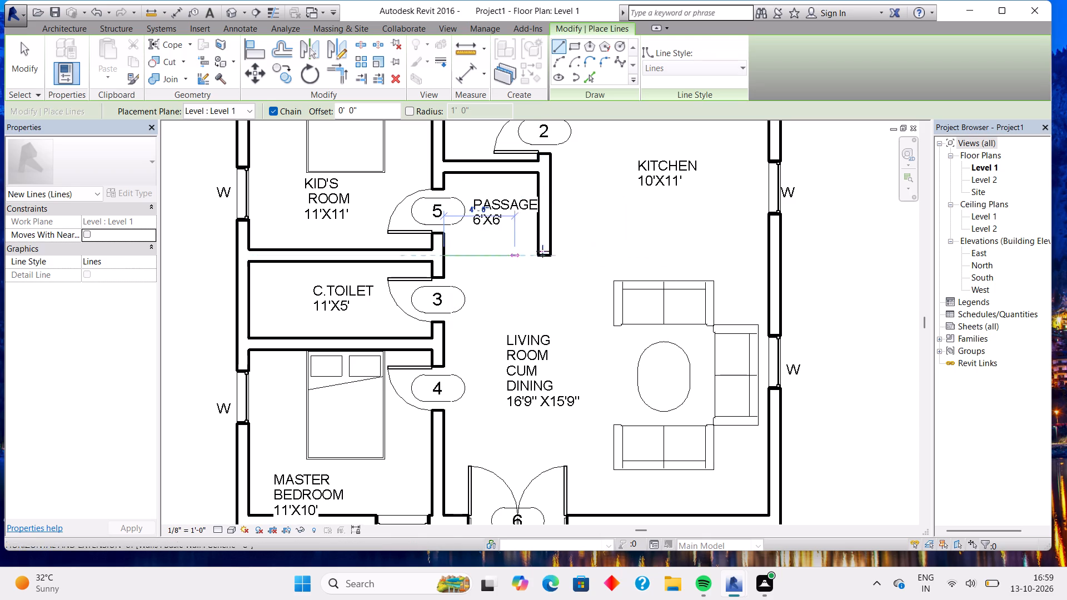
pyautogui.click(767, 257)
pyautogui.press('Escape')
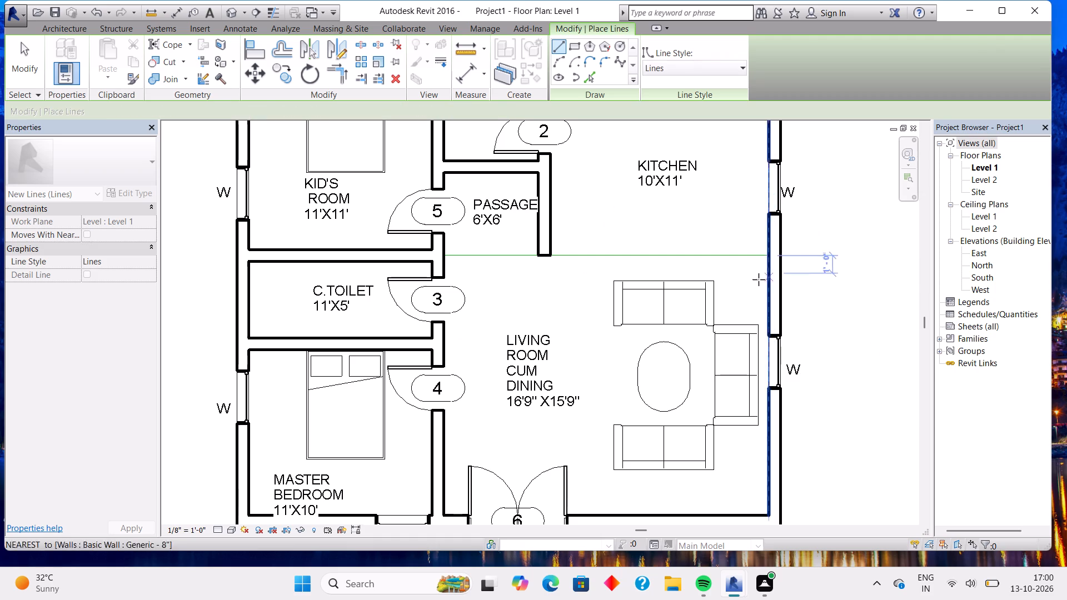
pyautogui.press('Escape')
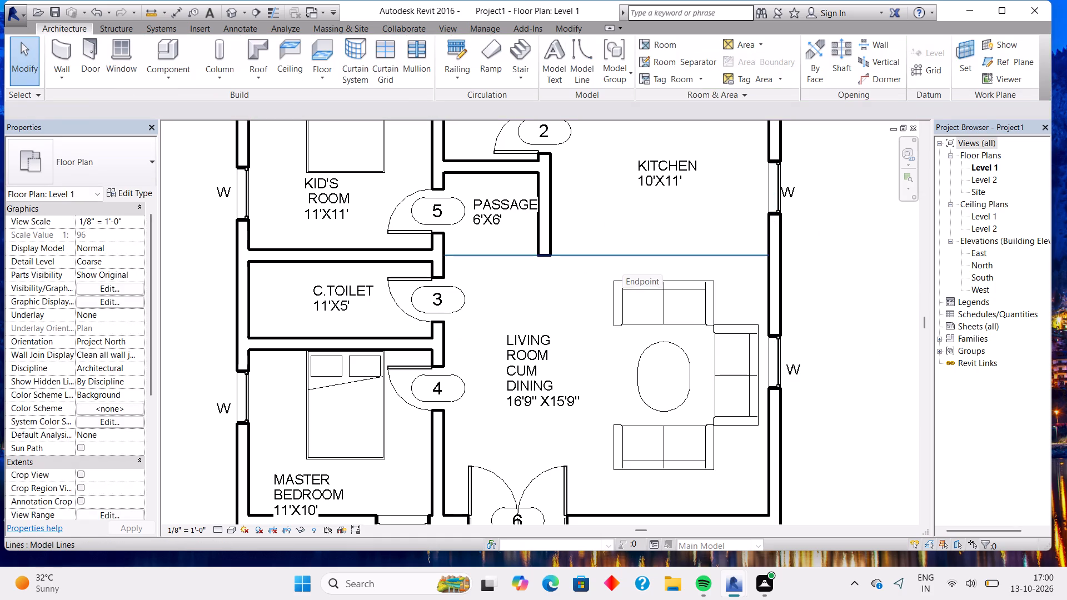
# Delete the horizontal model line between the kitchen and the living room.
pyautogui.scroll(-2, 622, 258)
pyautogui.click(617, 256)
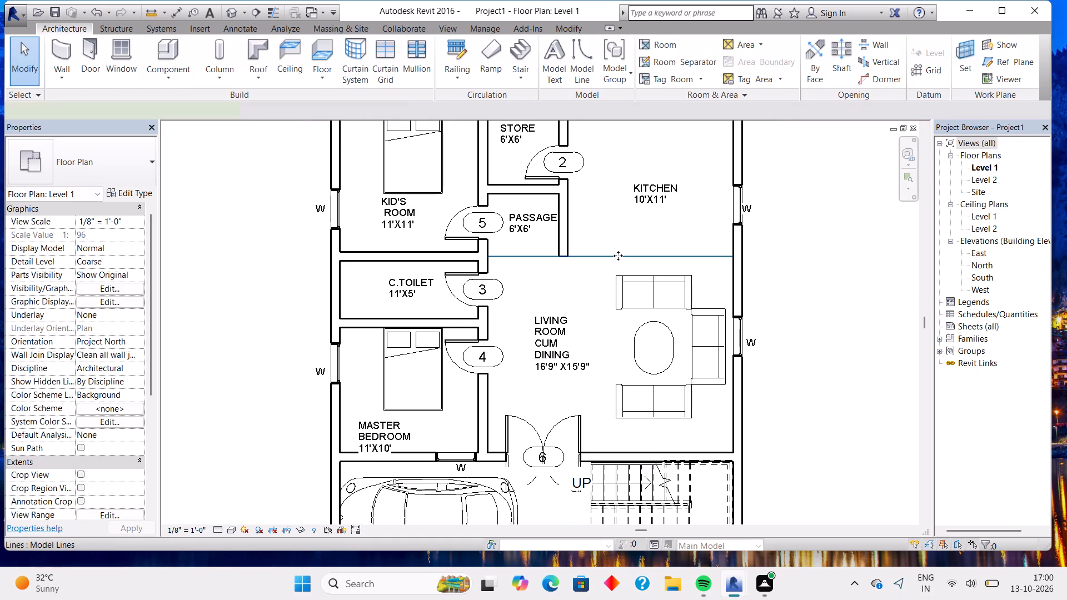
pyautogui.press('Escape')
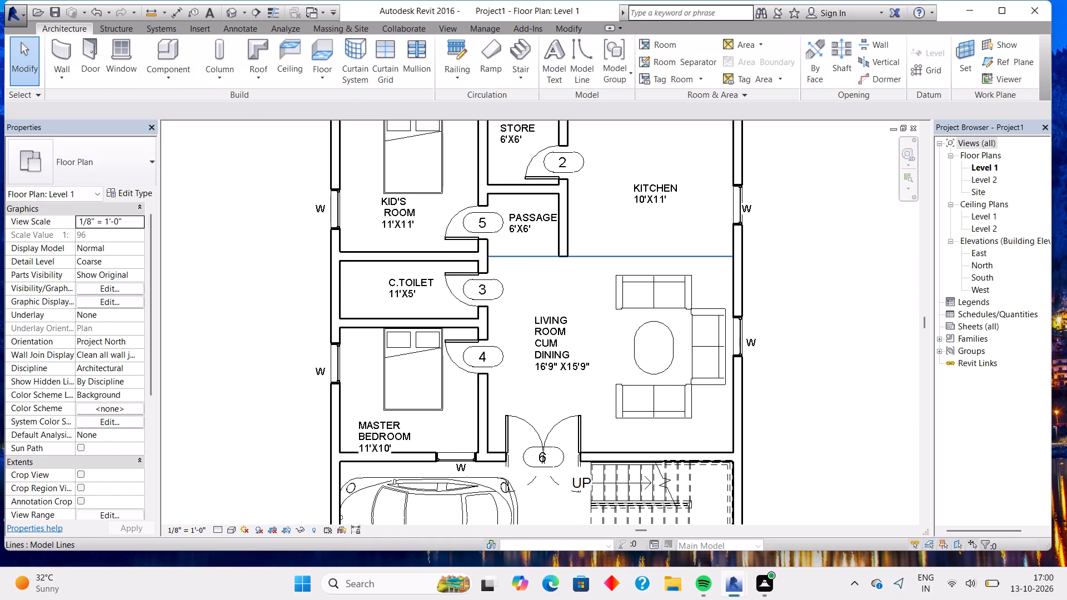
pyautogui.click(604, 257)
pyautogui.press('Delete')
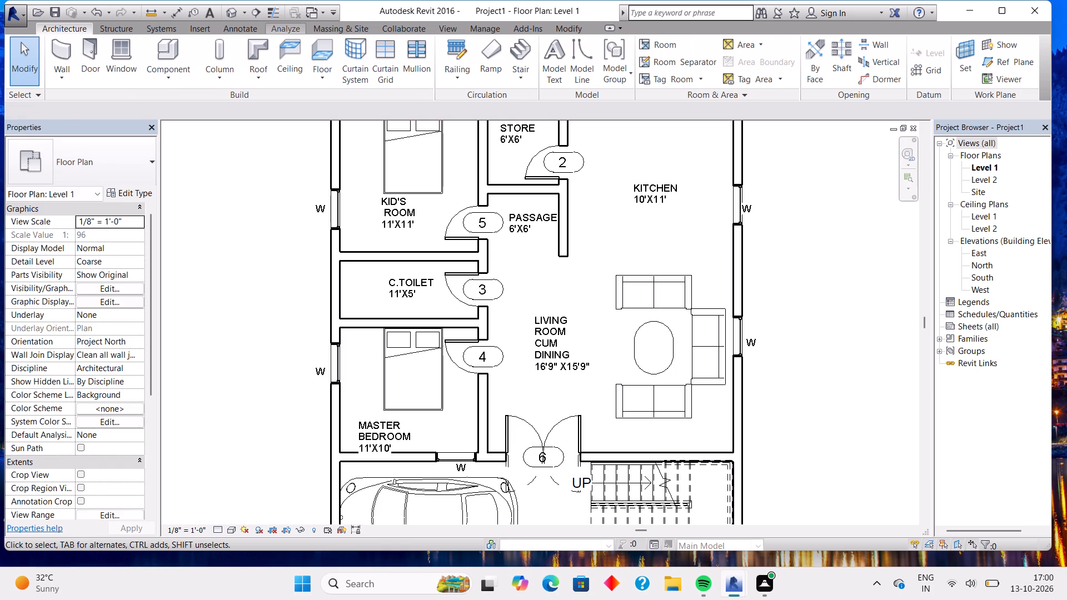
# Draw a Thin Lines detail line about 18'-8" long from the wall between doors 5 and 3 to the living room's outer wall.
pyautogui.click(232, 25)
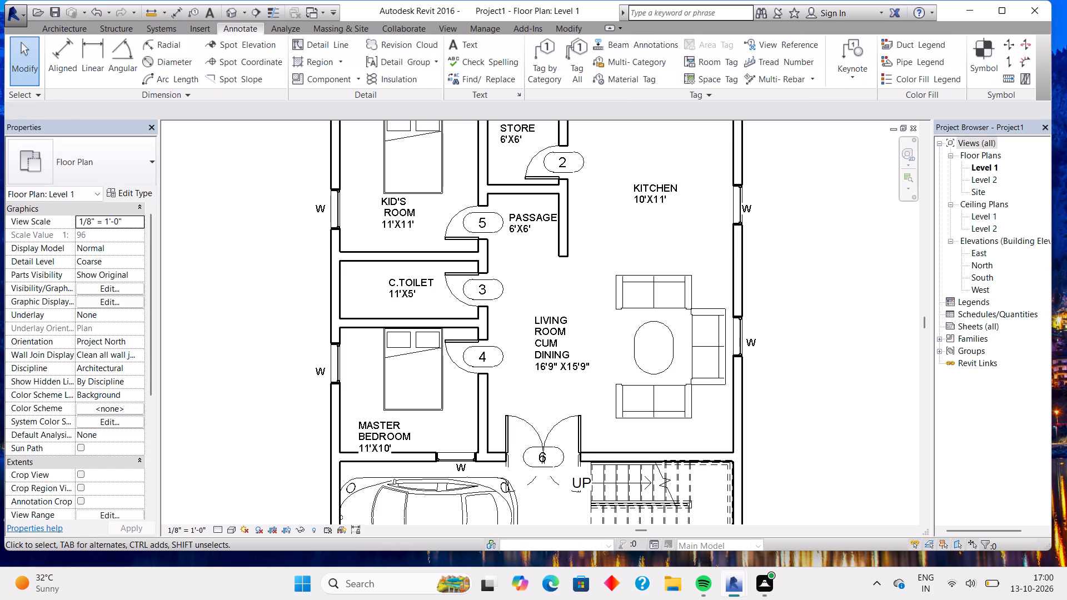
pyautogui.click(316, 46)
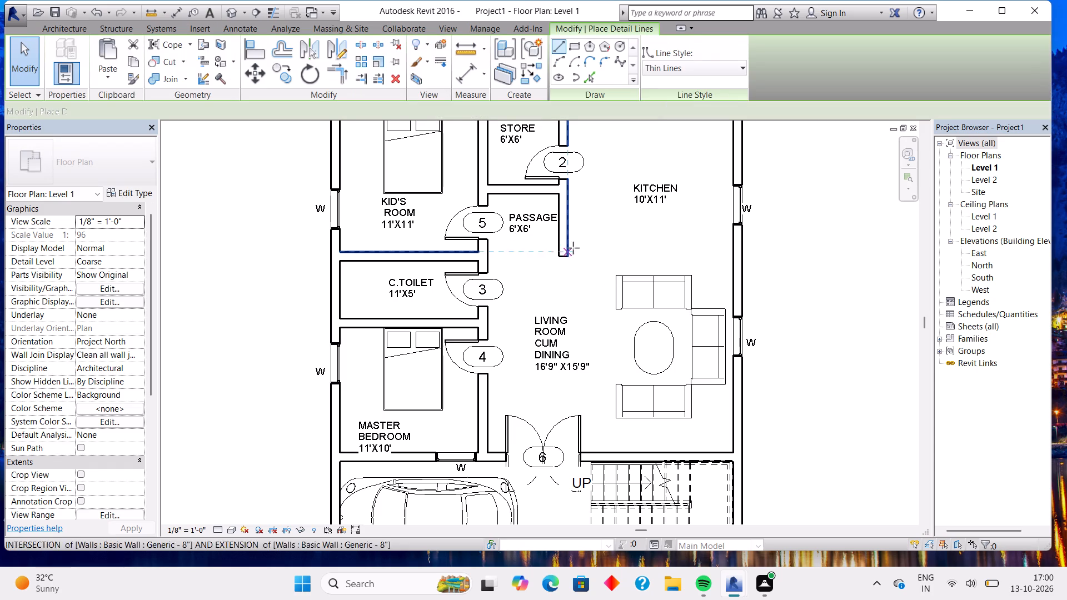
pyautogui.click(489, 256)
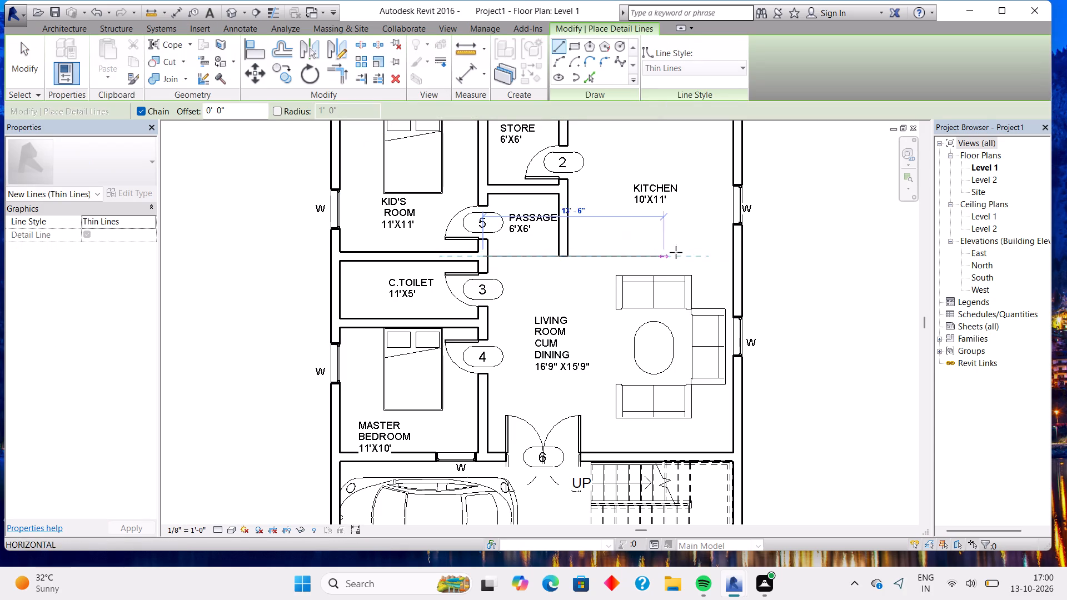
pyautogui.click(733, 256)
pyautogui.press('Escape')
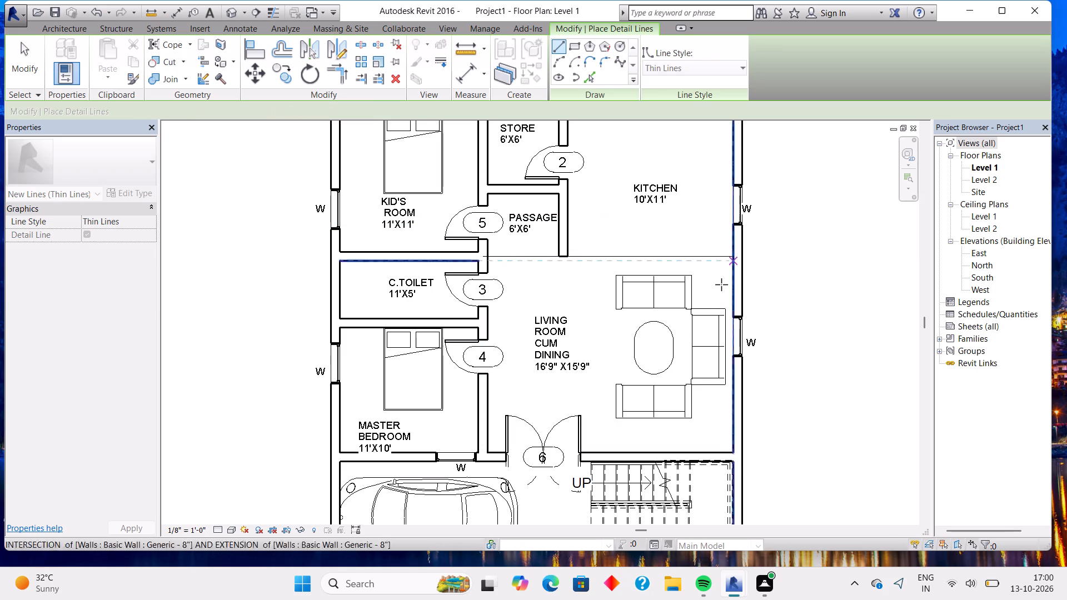
pyautogui.press('Escape')
# Pull the detail line's end near doors 5 and 3 back to the wall's living-room face.
pyautogui.scroll(5, 486, 261)
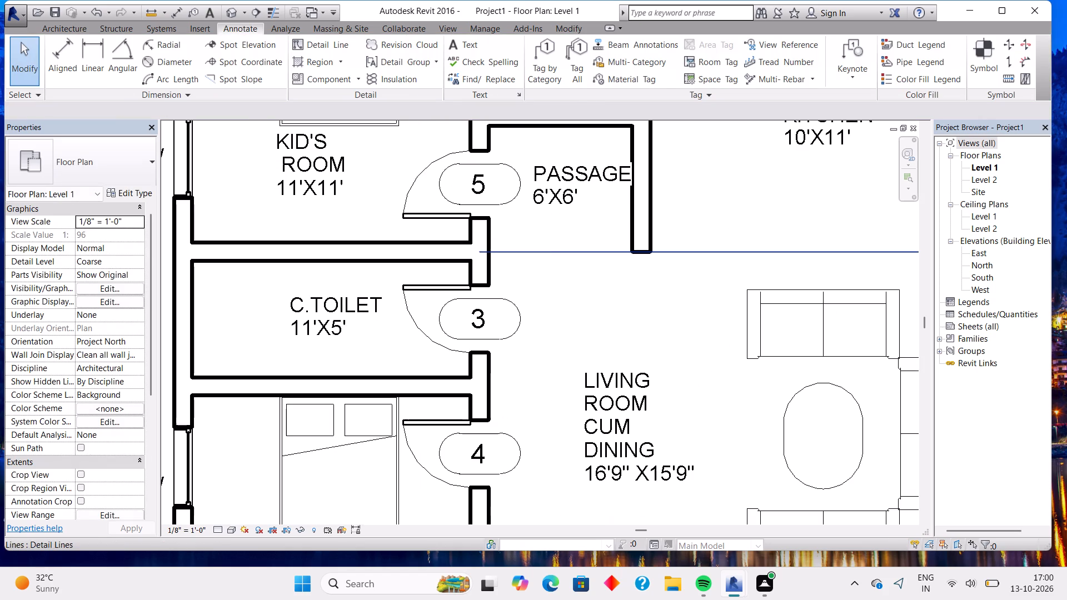
pyautogui.click(500, 251)
pyautogui.scroll(6, 475, 259)
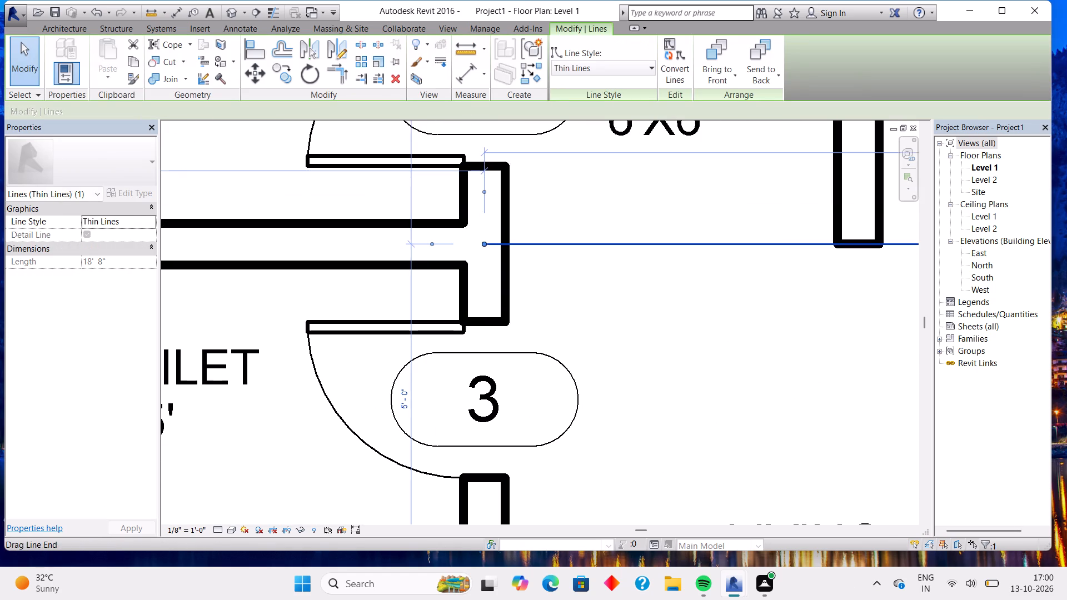
pyautogui.moveTo(484, 243); pyautogui.dragTo(510, 247)
pyautogui.press('Escape')
pyautogui.scroll(-3, 610, 290)
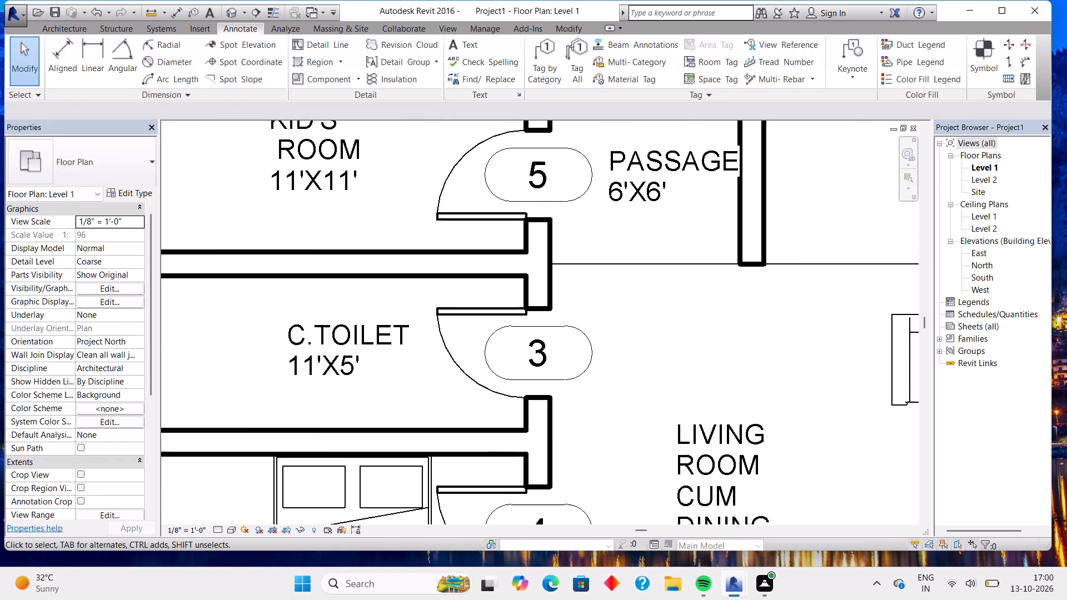
# Examine the type properties of the M_RPC Beetle car in the portico, close them without changes and deselect the car.
pyautogui.scroll(-5, 612, 293)
pyautogui.scroll(-3, 710, 307)
pyautogui.moveTo(715, 319); pyautogui.dragTo(545, 207, button='middle')
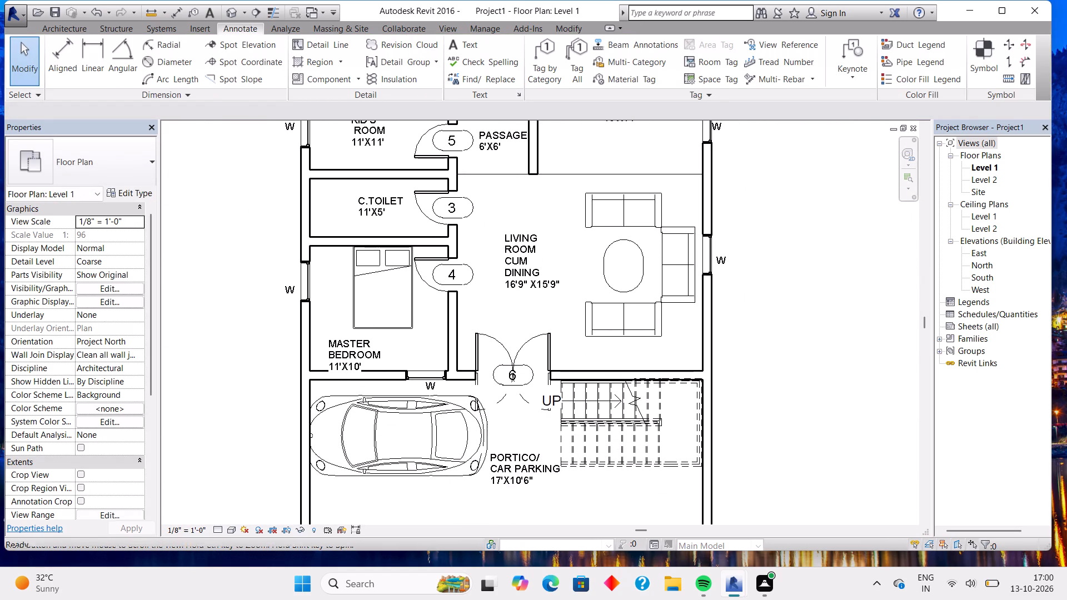
pyautogui.scroll(-2, 542, 312)
pyautogui.moveTo(472, 409); pyautogui.dragTo(492, 330, button='middle')
pyautogui.click(482, 327)
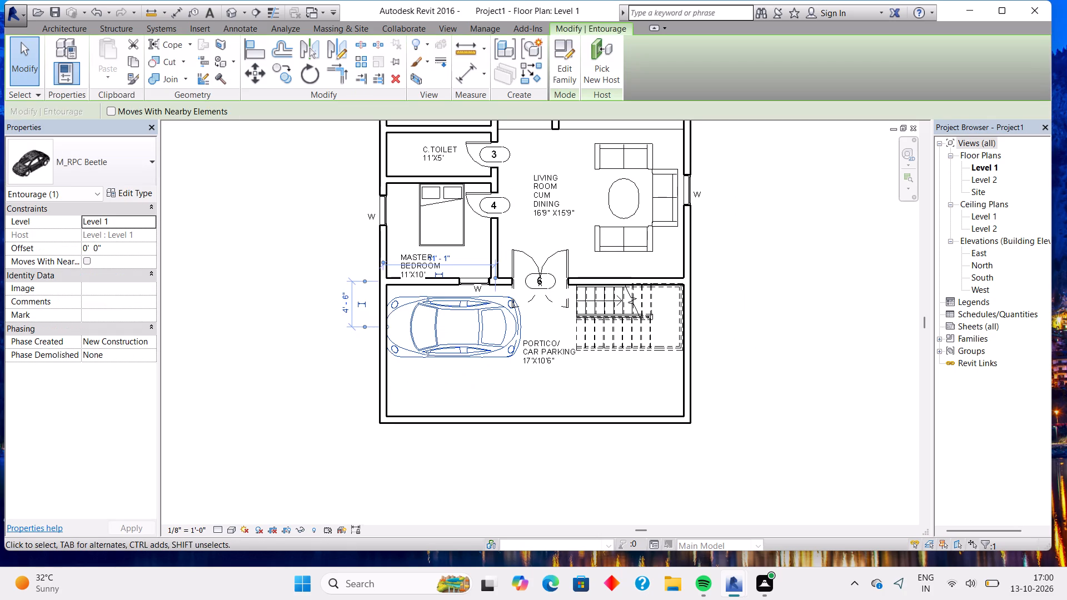
pyautogui.scroll(3, 433, 306)
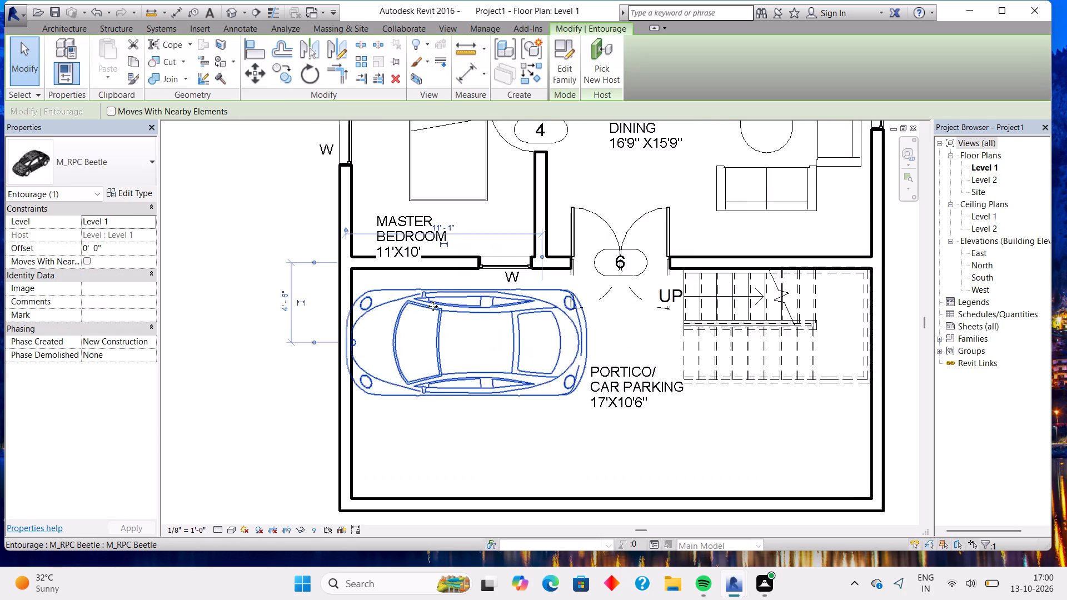
pyautogui.scroll(2, 433, 306)
pyautogui.scroll(-4, 433, 306)
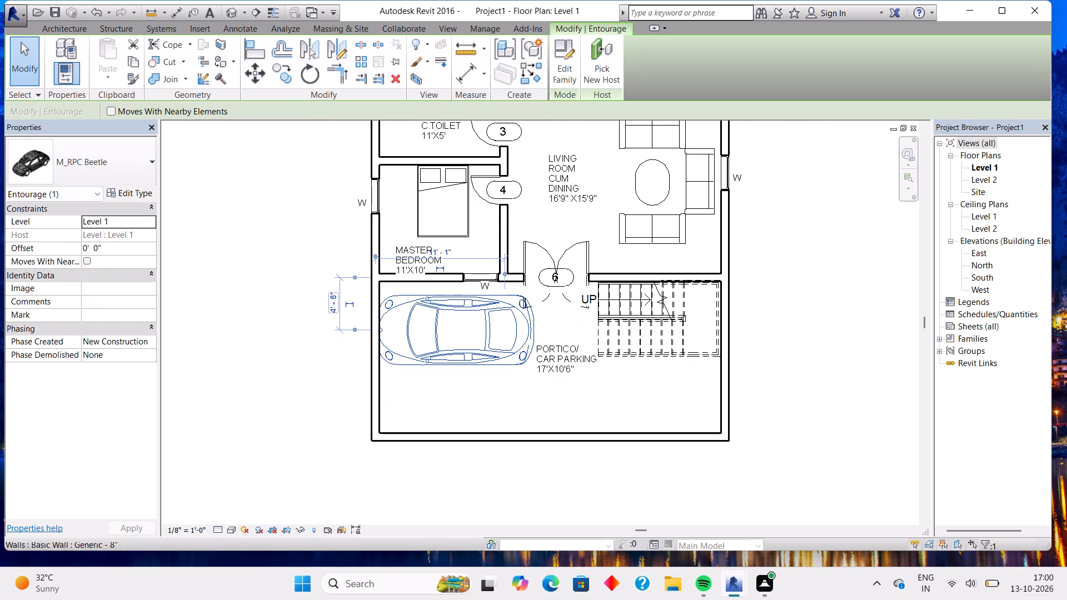
pyautogui.click(128, 193)
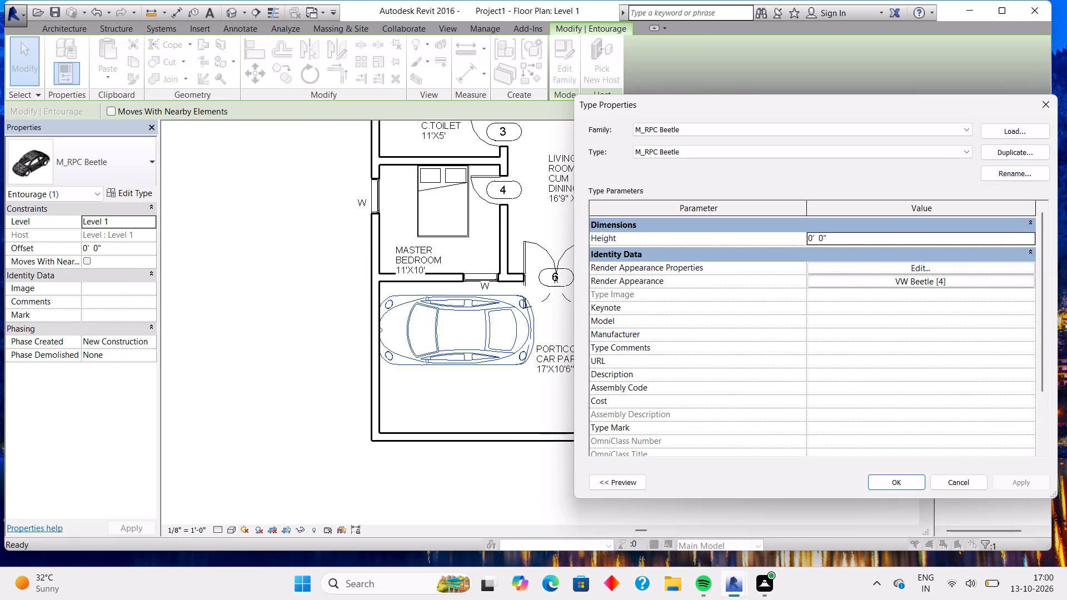
pyautogui.moveTo(835, 105); pyautogui.dragTo(756, 61)
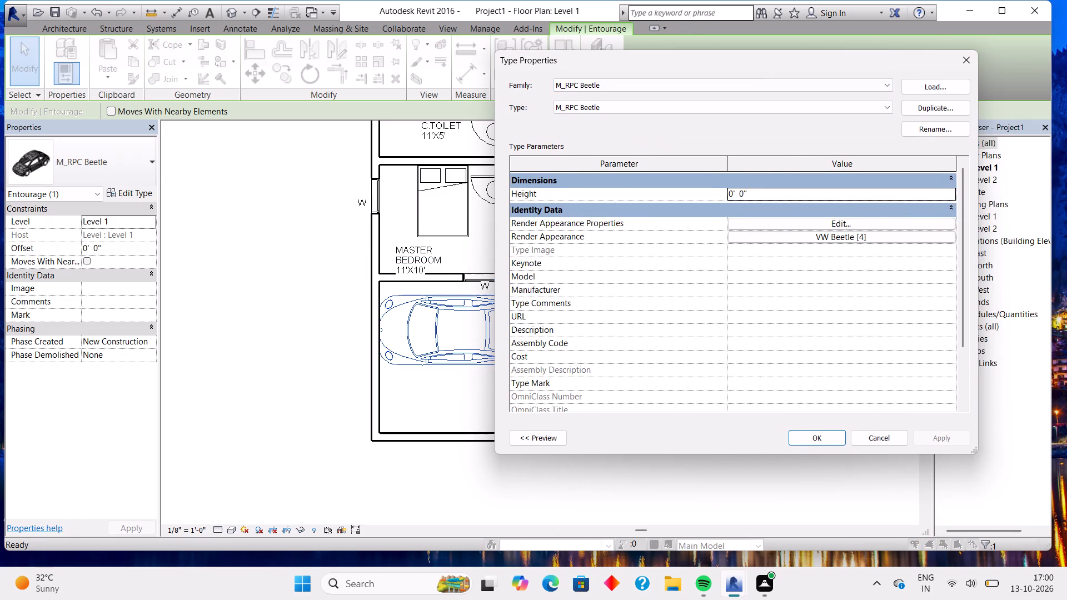
pyautogui.scroll(-3, 629, 283)
pyautogui.scroll(3, 625, 289)
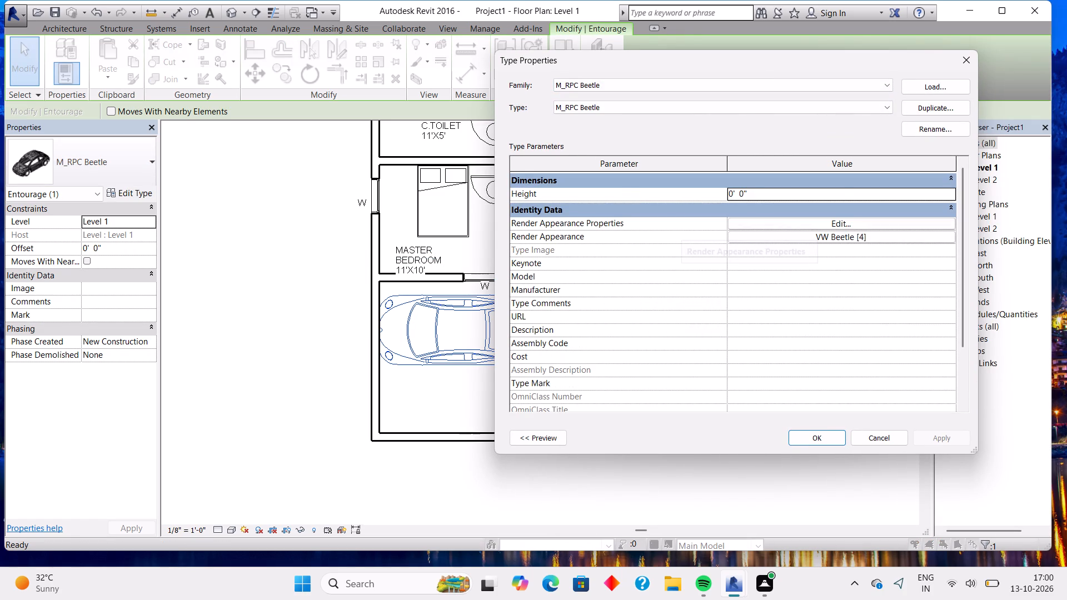
pyautogui.scroll(-1, 529, 352)
pyautogui.scroll(4, 724, 354)
pyautogui.click(965, 59)
pyautogui.scroll(-1, 466, 356)
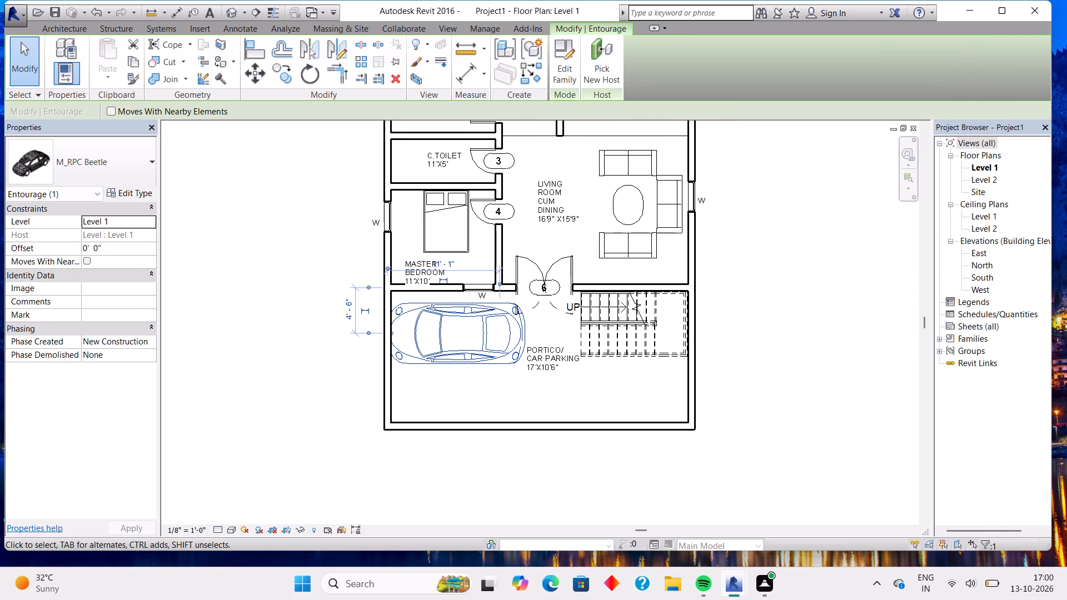
pyautogui.click(263, 229)
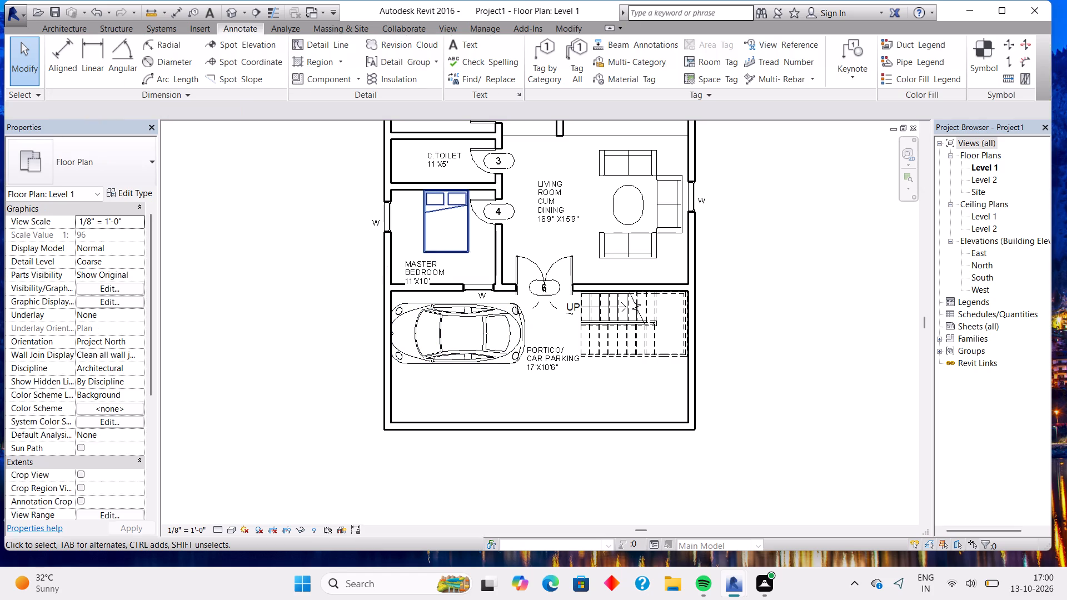
# Check the kitchen's inside width with an Aligned dimension set to Wall faces, without placing the dimension.
pyautogui.scroll(-3, 489, 291)
pyautogui.moveTo(522, 254); pyautogui.dragTo(503, 384, button='middle')
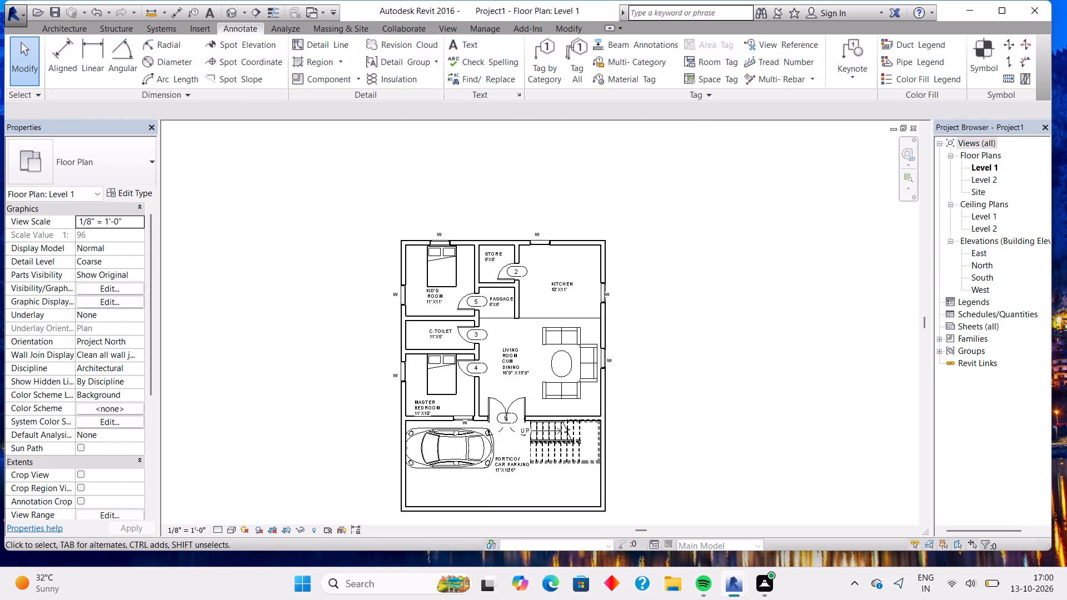
pyautogui.click(64, 26)
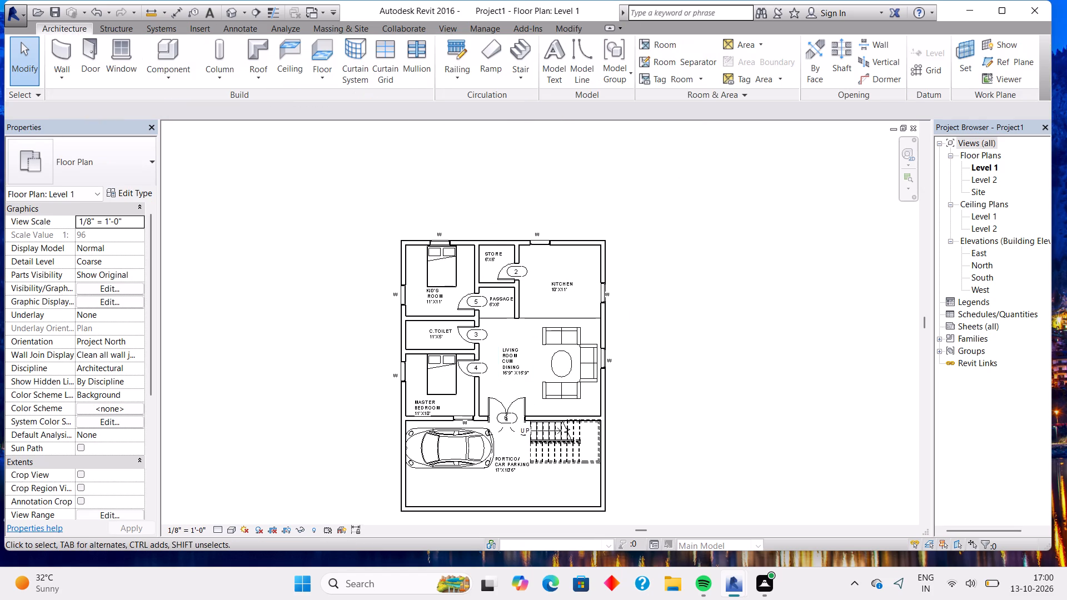
pyautogui.click(235, 27)
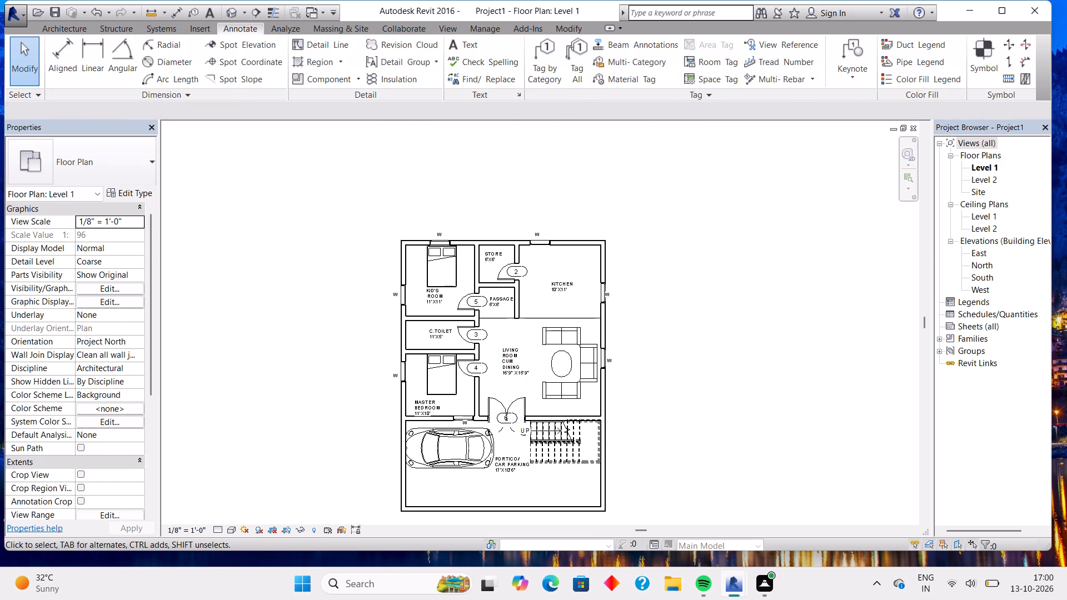
pyautogui.click(65, 48)
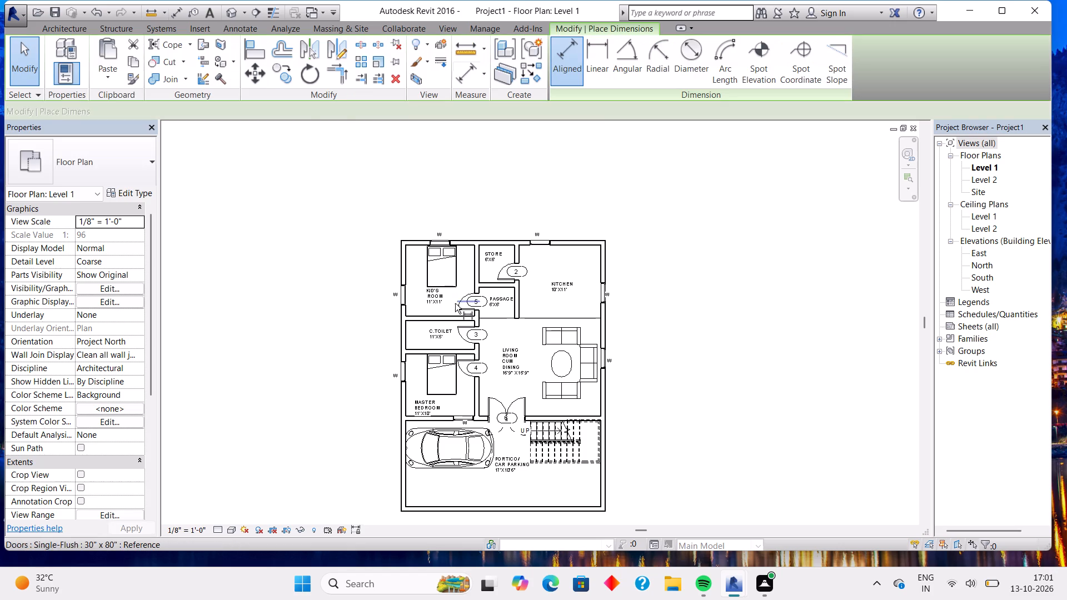
pyautogui.scroll(6, 455, 303)
pyautogui.scroll(4, 547, 236)
pyautogui.moveTo(608, 186); pyautogui.dragTo(419, 266, button='middle')
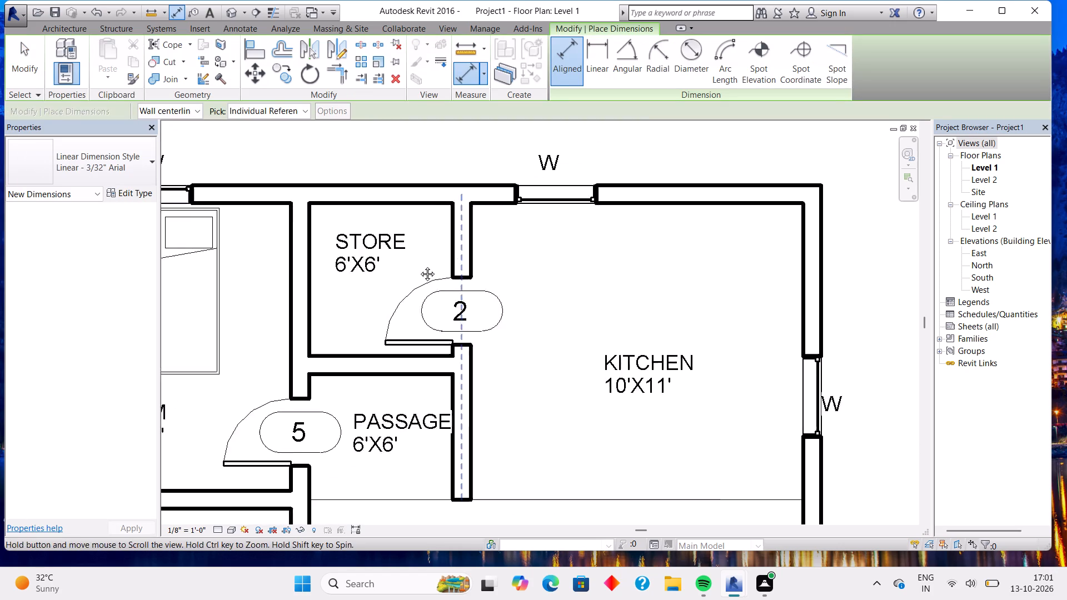
pyautogui.moveTo(419, 266); pyautogui.dragTo(417, 267, button='middle')
pyautogui.click(164, 107)
pyautogui.click(173, 139)
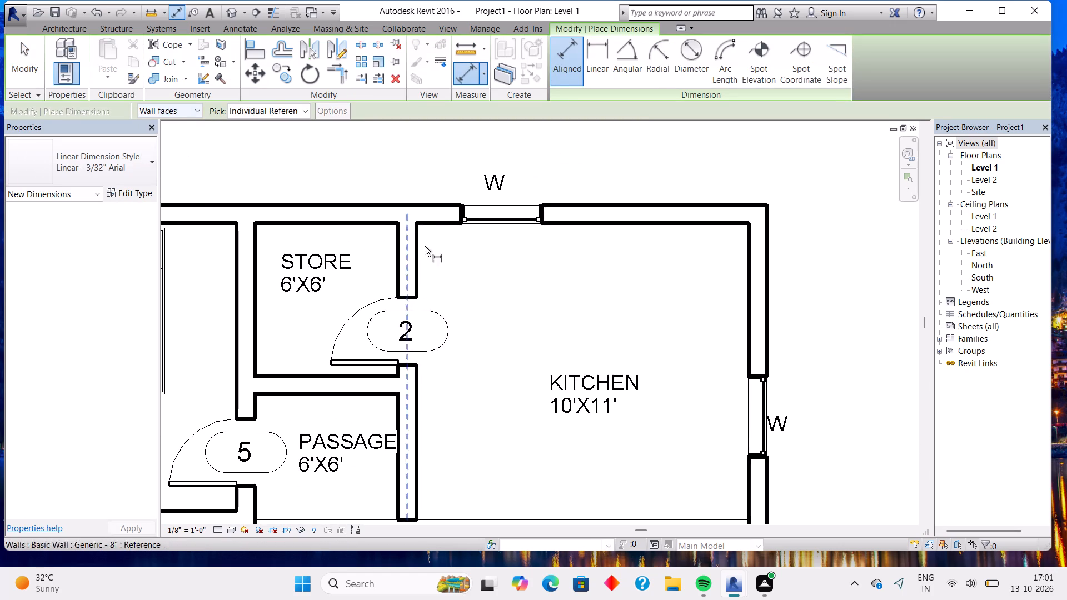
pyautogui.click(415, 252)
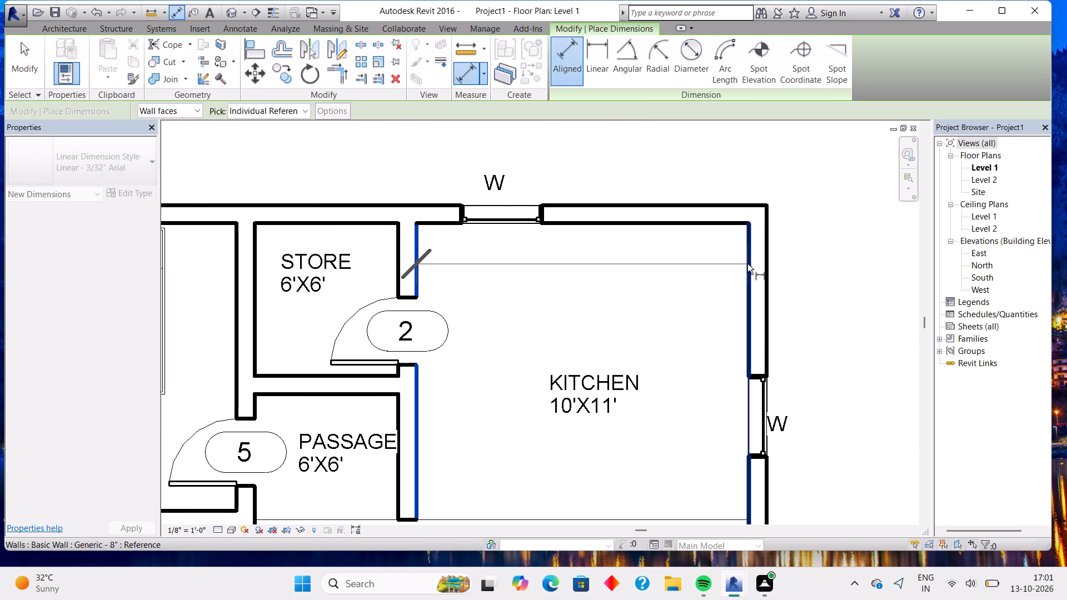
pyautogui.click(747, 264)
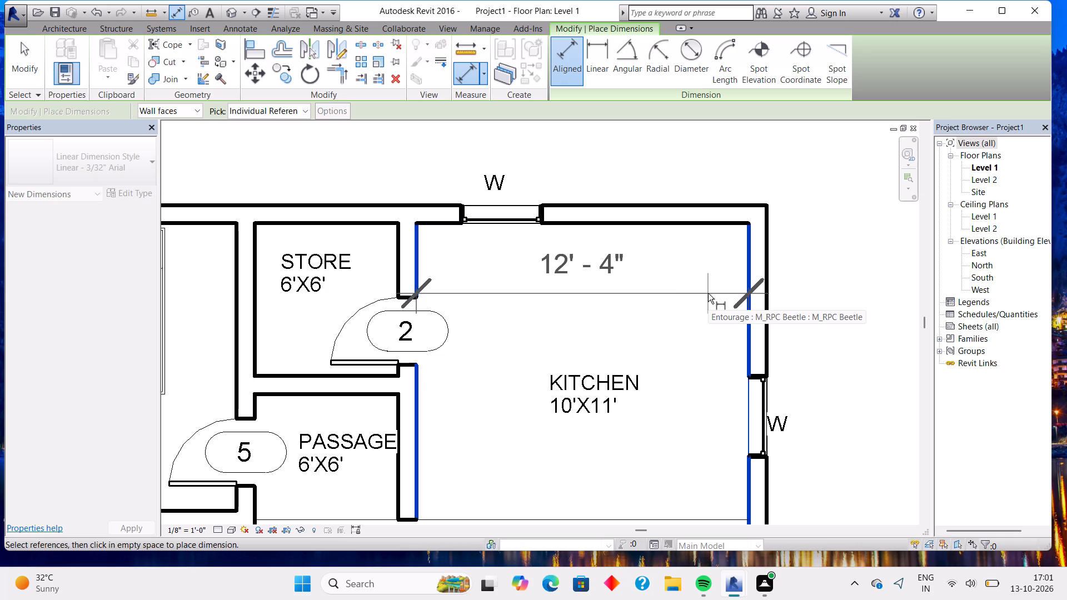
pyautogui.press('Escape')
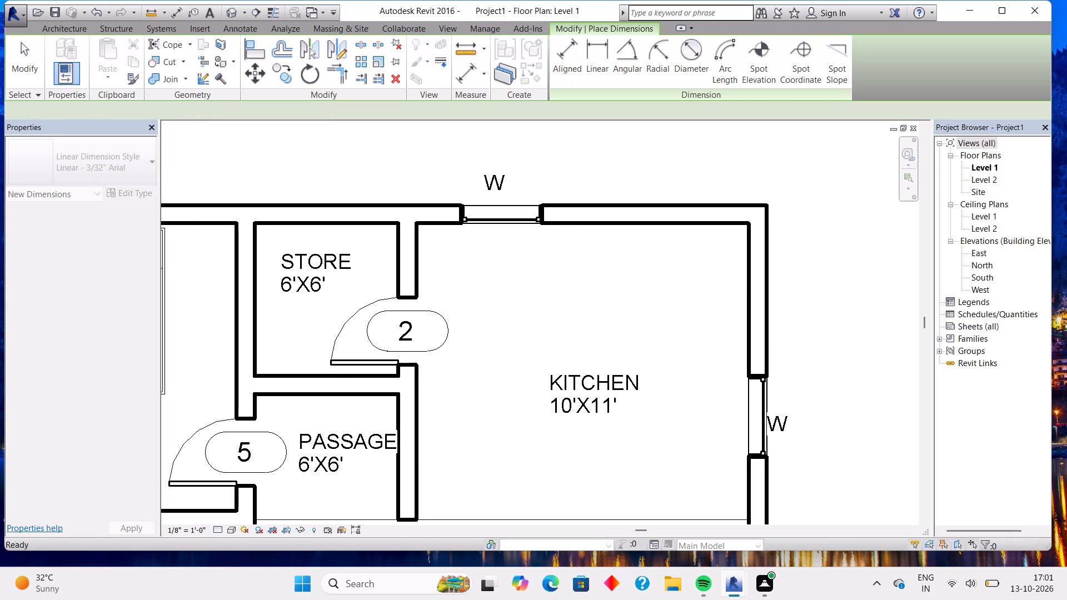
# Check the kitchen's depth from the kitchen–living detail line to the outer wall's inner face, without placing the dimension.
pyautogui.scroll(-2, 625, 305)
pyautogui.moveTo(611, 324); pyautogui.dragTo(596, 222, button='middle')
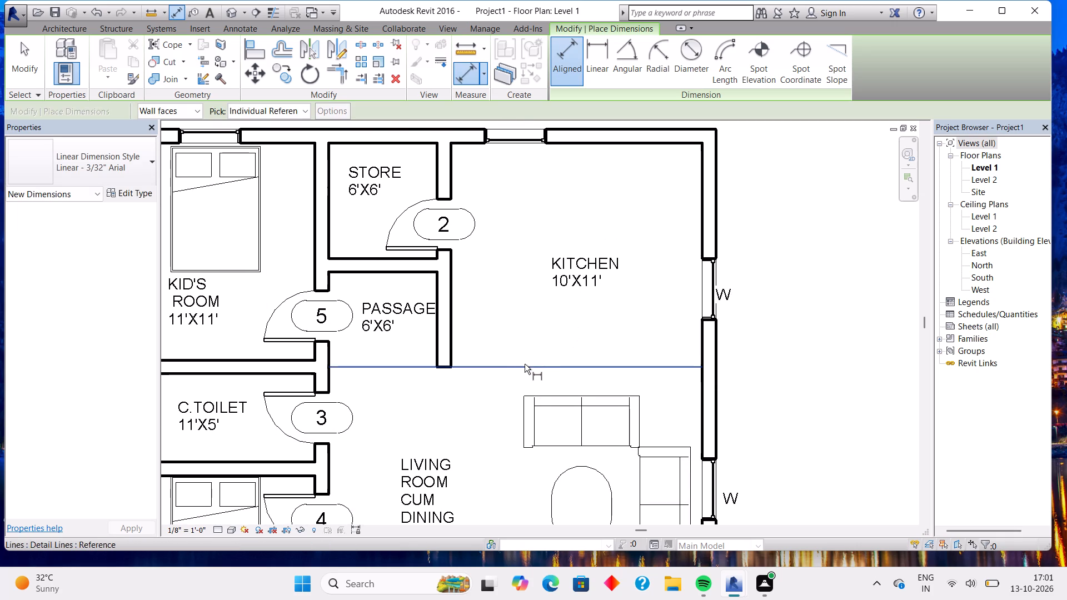
pyautogui.click(525, 364)
pyautogui.click(467, 135)
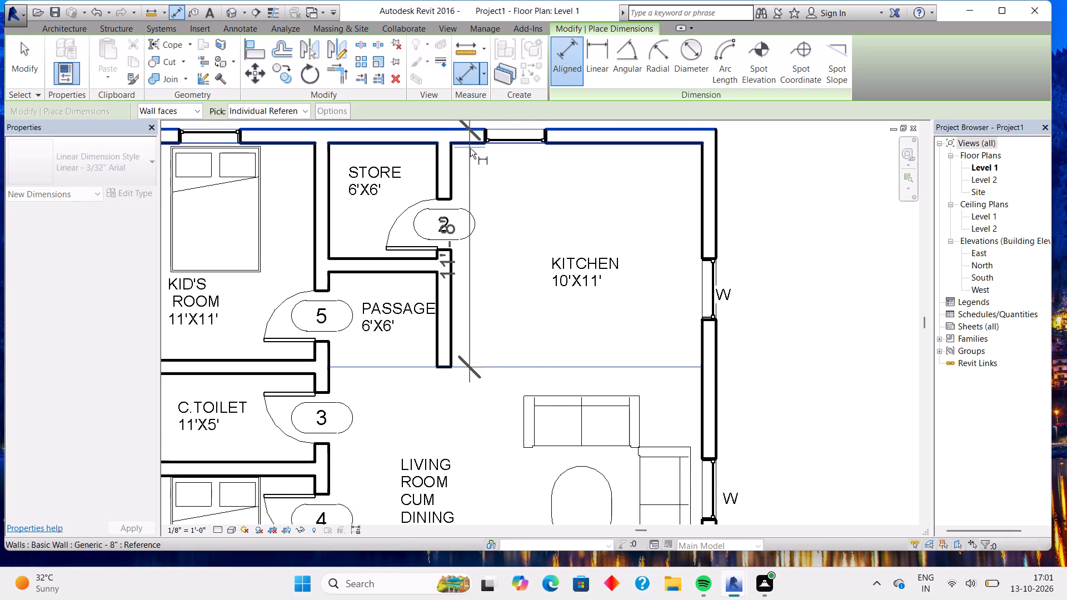
pyautogui.press('Escape')
pyautogui.click(525, 366)
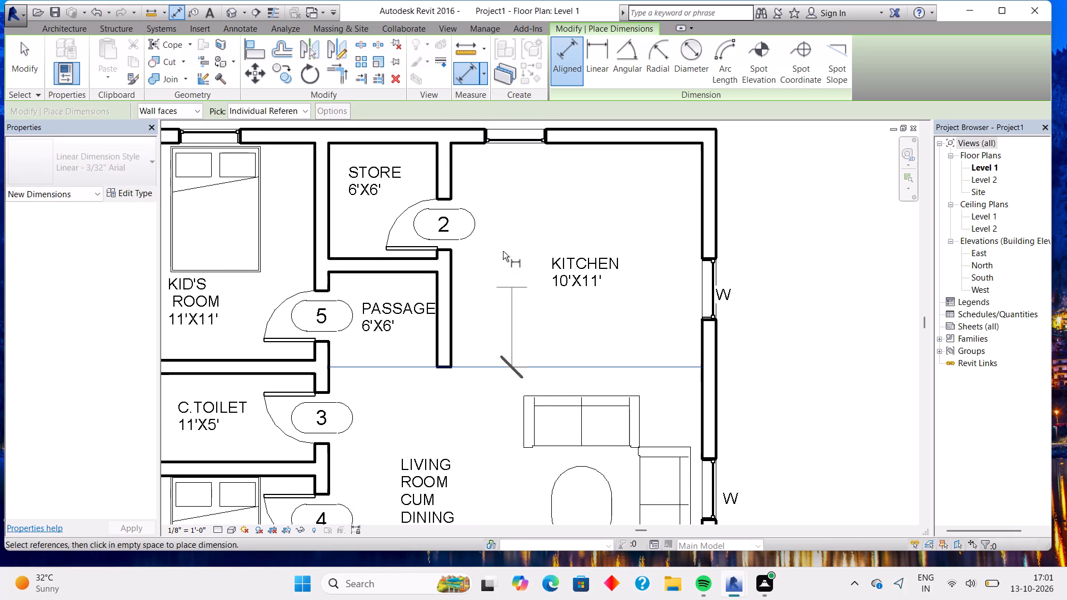
pyautogui.click(473, 143)
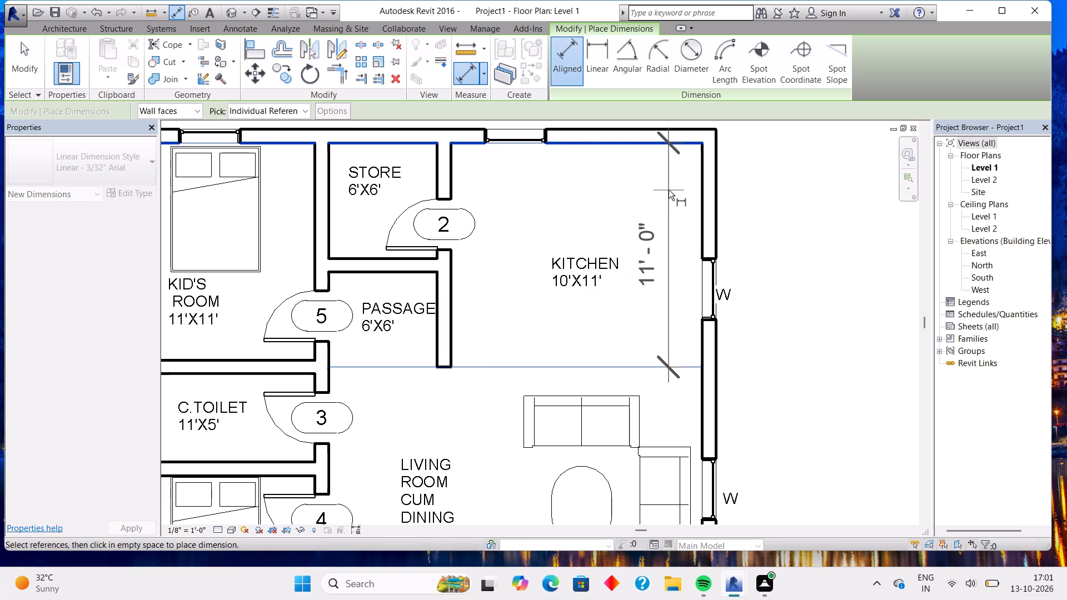
pyautogui.press('Escape')
# Check the store's inside width between its two side wall faces, without placing the dimension.
pyautogui.scroll(-3, 508, 206)
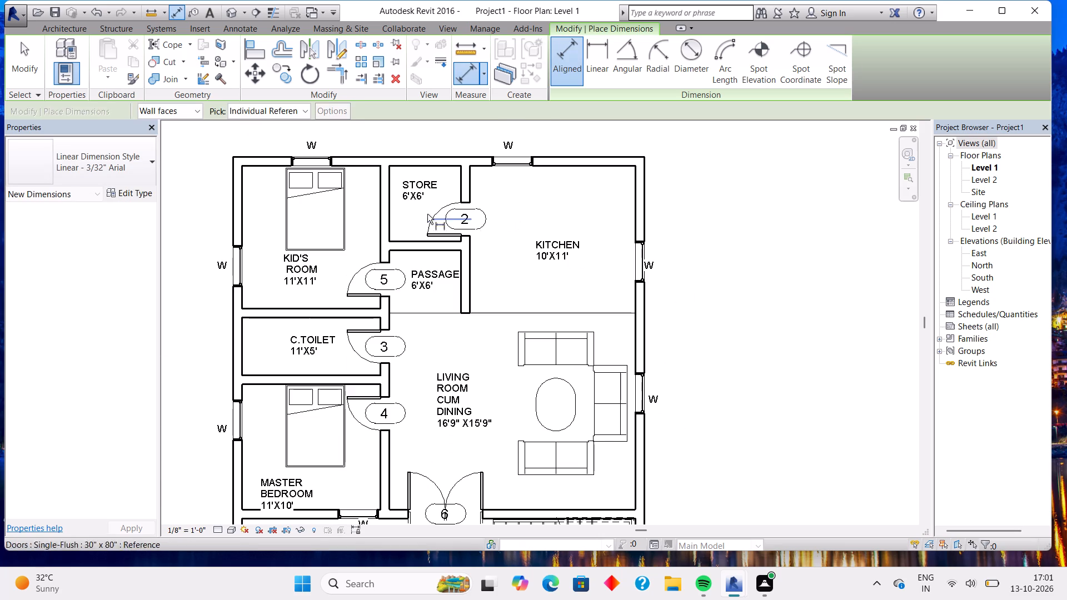
pyautogui.scroll(4, 370, 178)
pyautogui.click(401, 168)
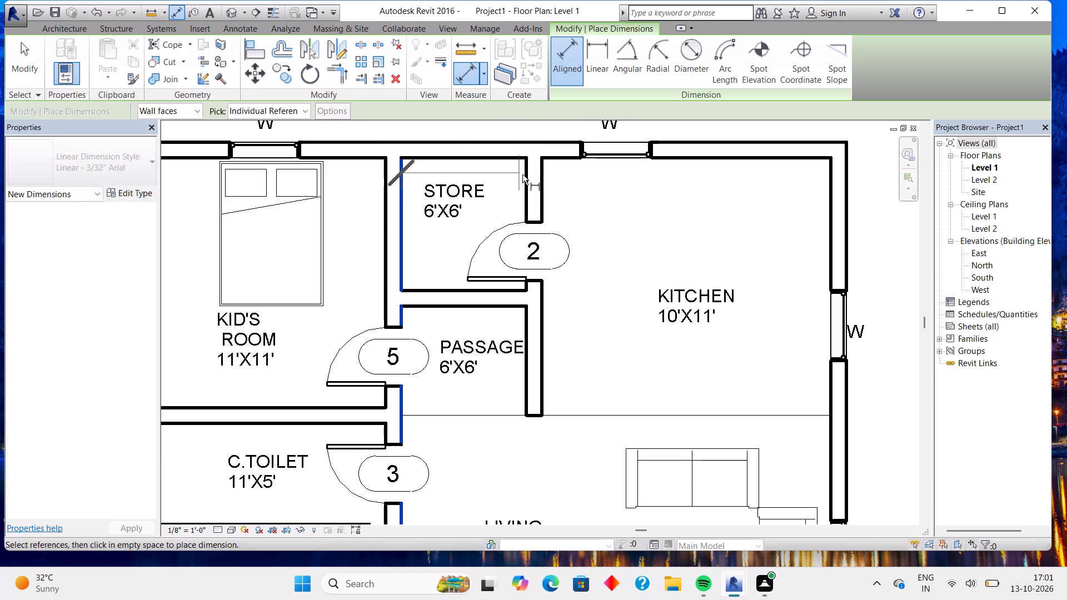
pyautogui.click(529, 177)
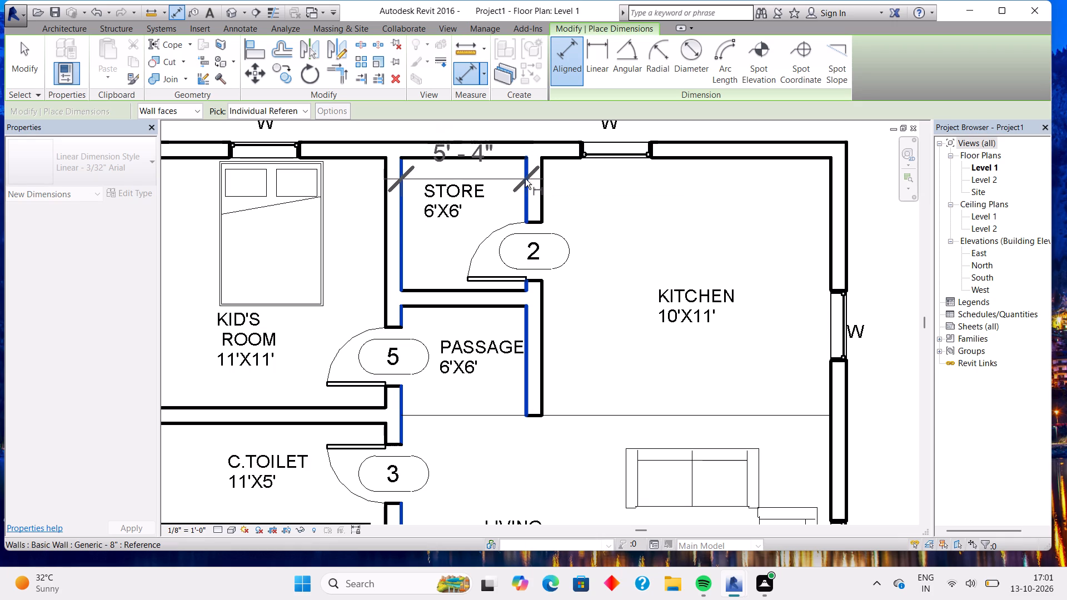
pyautogui.press('Escape')
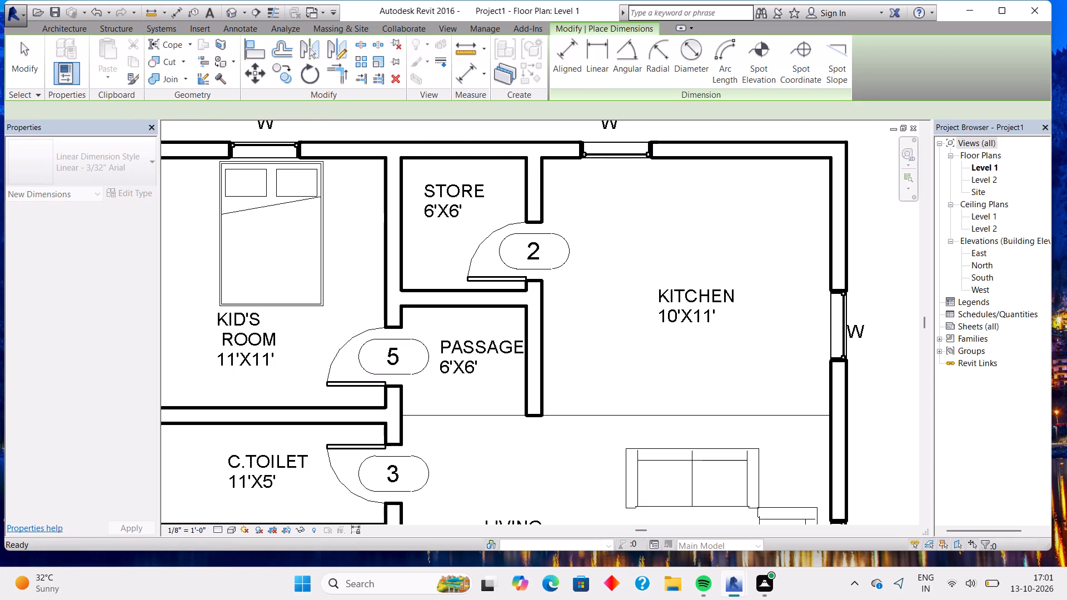
# Check the kid's room's inside width from the outer wall face to the store-side wall face, without placing the dimension.
pyautogui.scroll(-2, 343, 229)
pyautogui.moveTo(343, 230); pyautogui.dragTo(482, 203, button='middle')
pyautogui.click(336, 176)
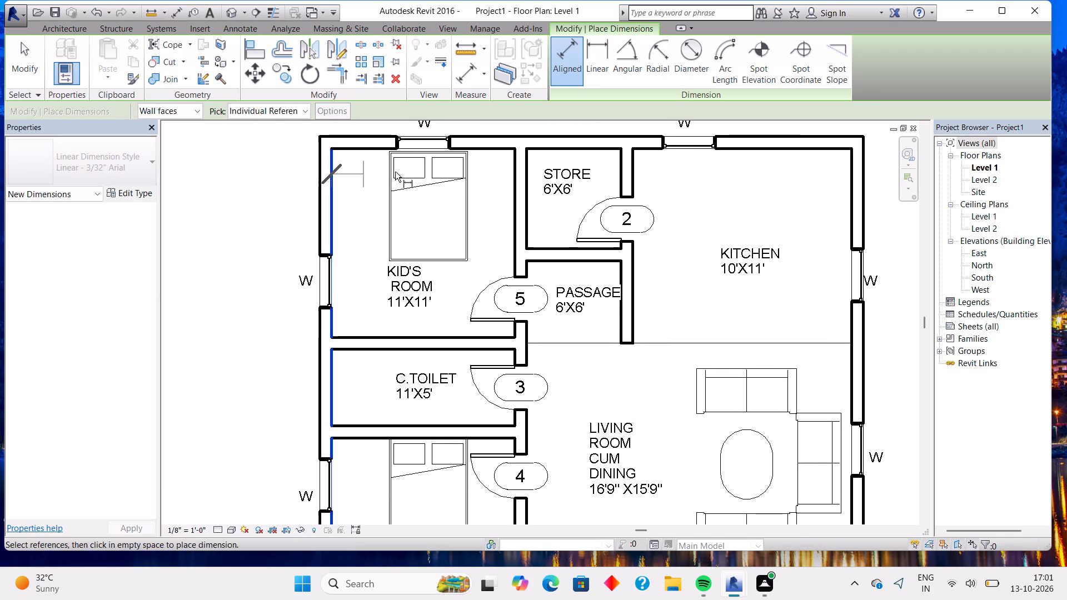
pyautogui.click(515, 174)
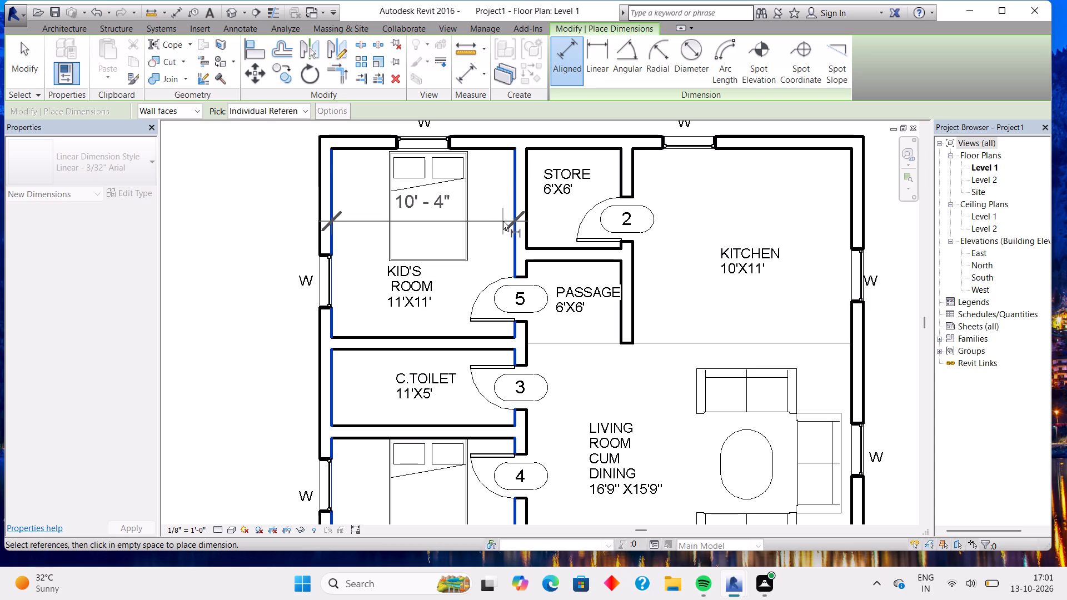
pyautogui.press('Escape')
# Check the living room's inside width from the master bedroom wall face to the outer wall face, without placing the dimension.
pyautogui.scroll(-4, 497, 251)
pyautogui.moveTo(510, 294); pyautogui.dragTo(472, 241, button='middle')
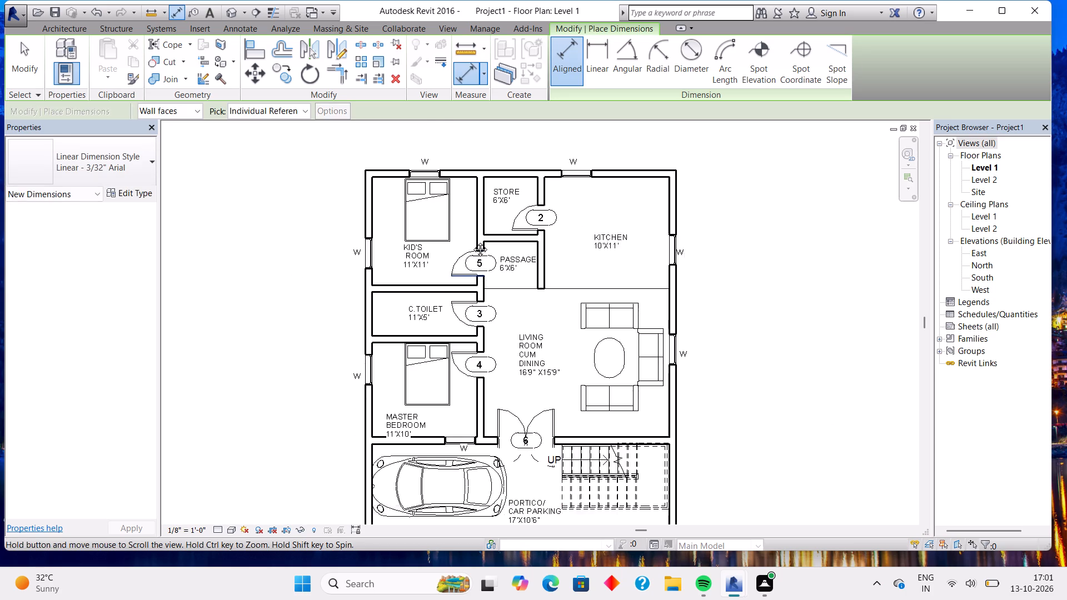
pyautogui.moveTo(472, 241); pyautogui.dragTo(465, 203, button='middle')
pyautogui.scroll(2, 509, 354)
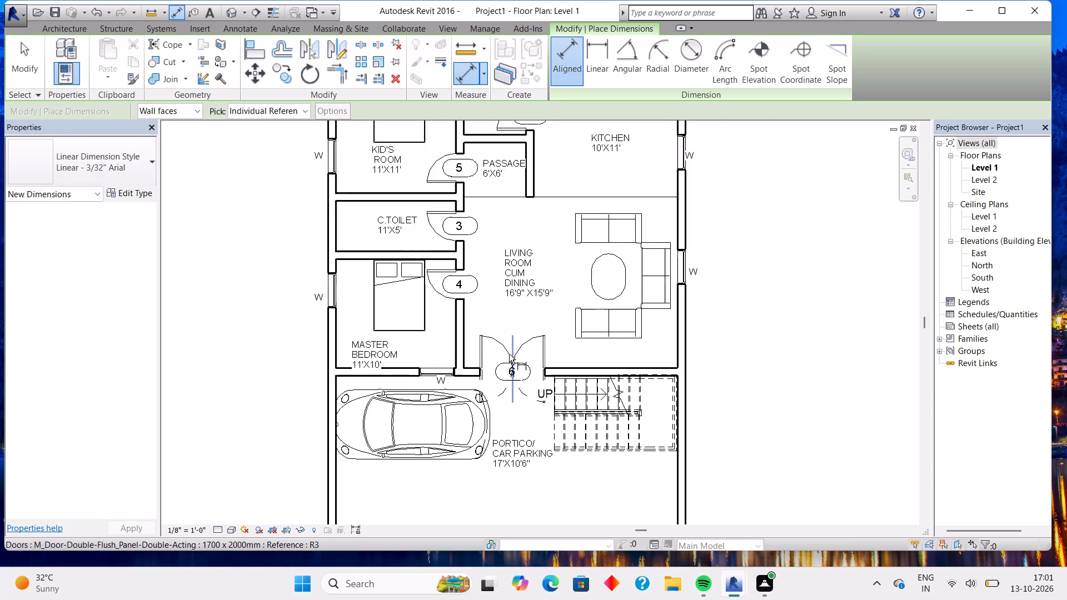
pyautogui.scroll(2, 513, 359)
pyautogui.click(438, 334)
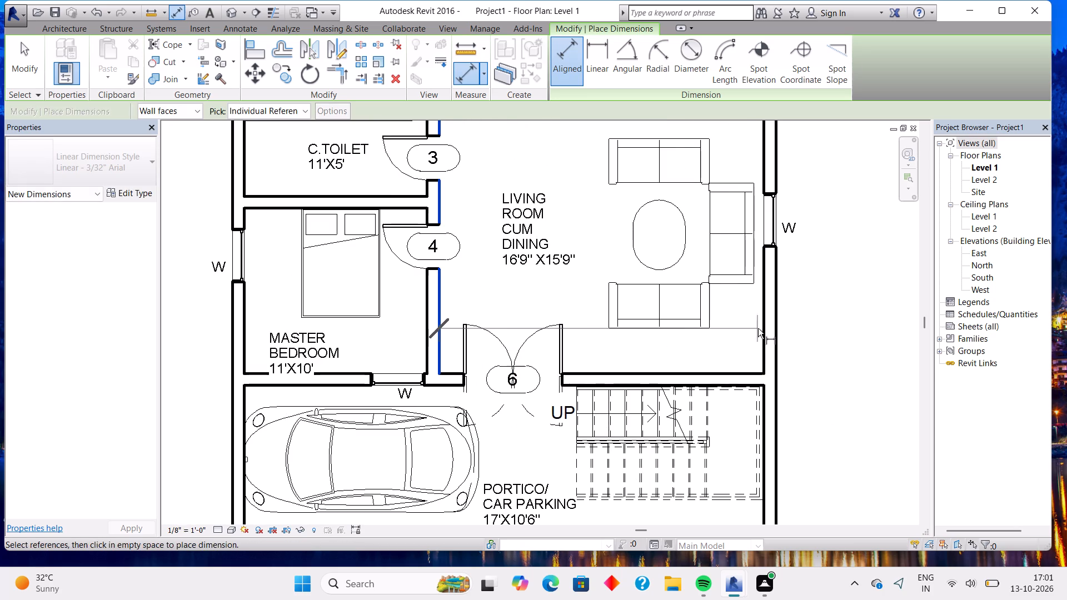
pyautogui.click(761, 328)
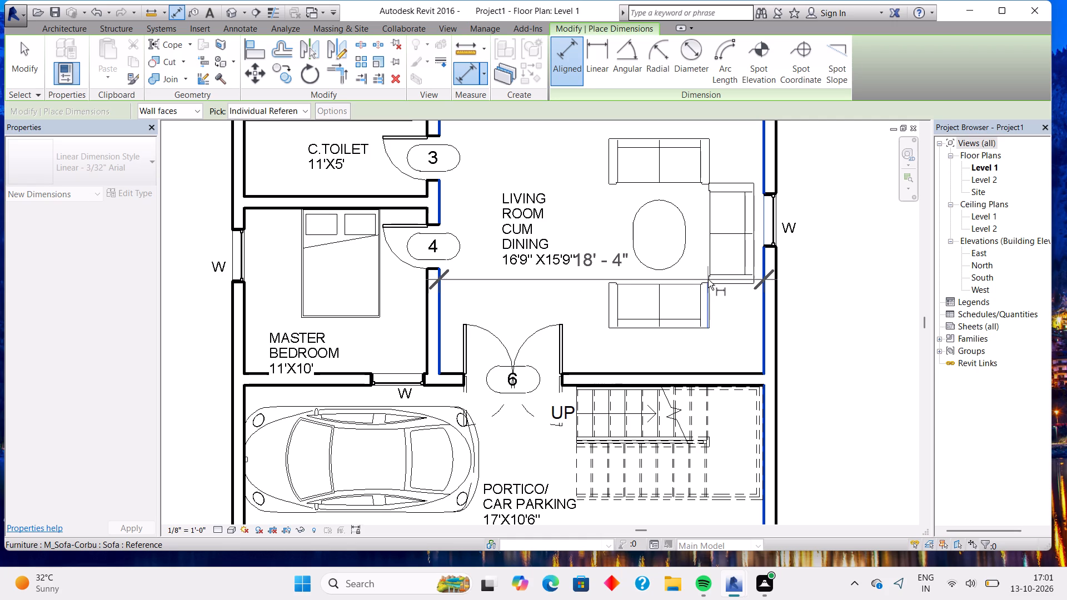
pyautogui.press('Escape')
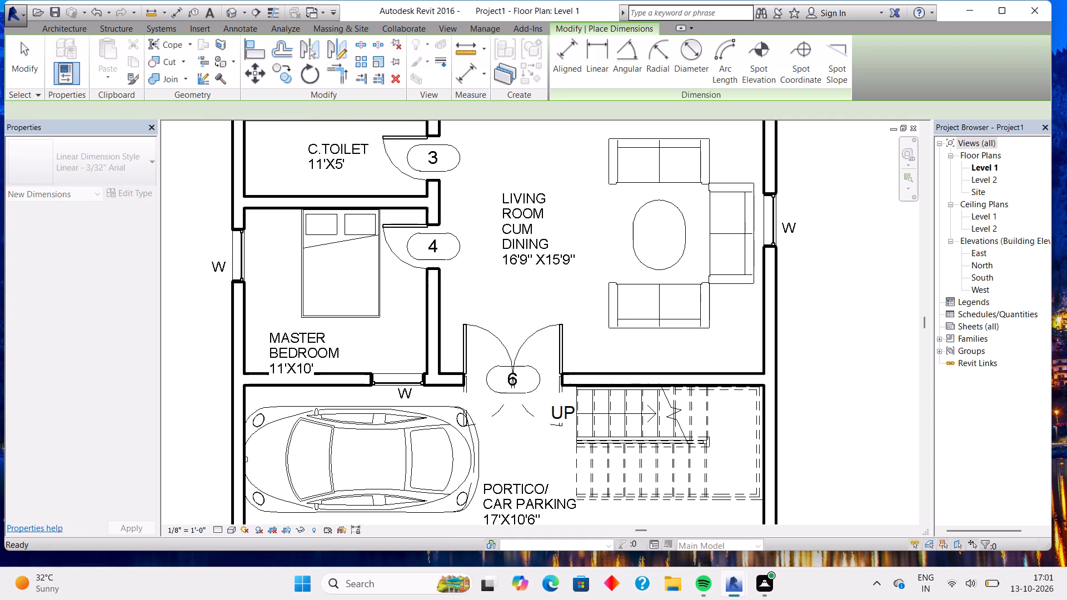
# Check the master bedroom's inside width from the outer wall face to the living-room-side wall's inner face, without placing the dimension.
pyautogui.click(246, 312)
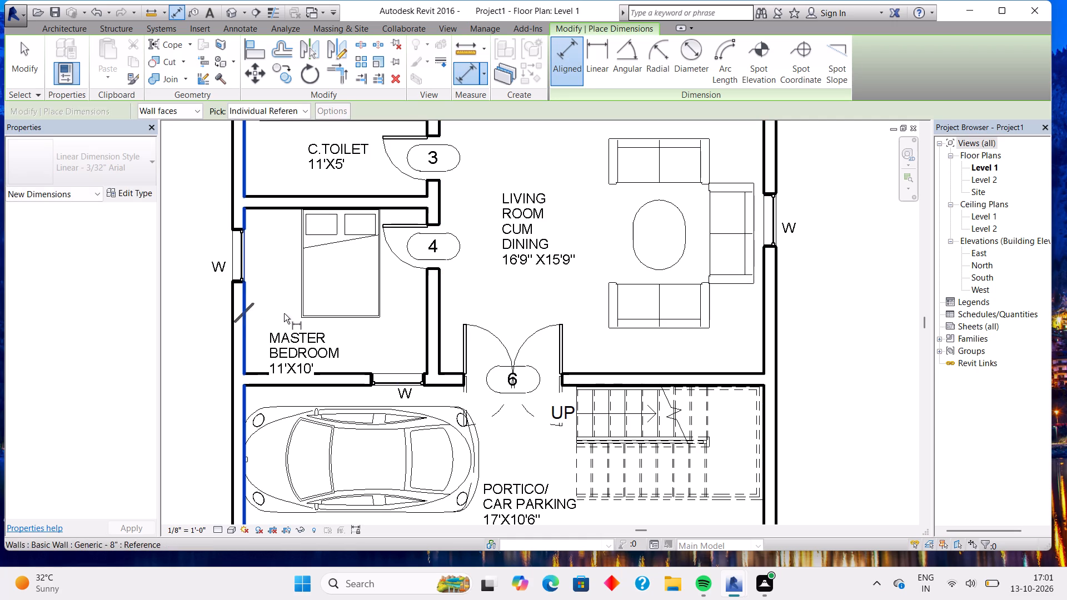
pyautogui.click(427, 312)
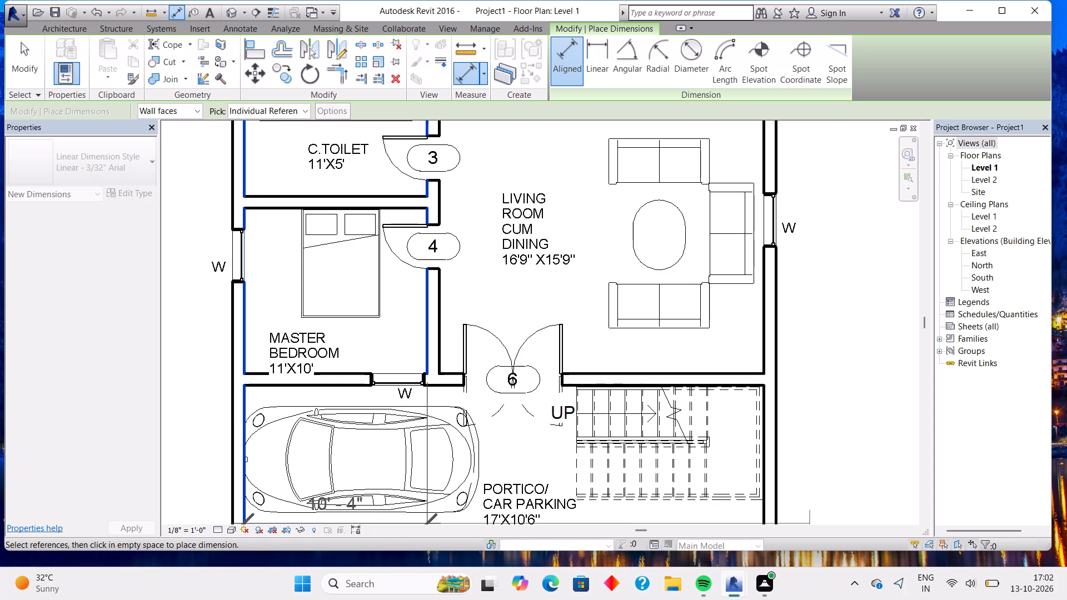
pyautogui.scroll(-4, 808, 373)
pyautogui.press('Escape')
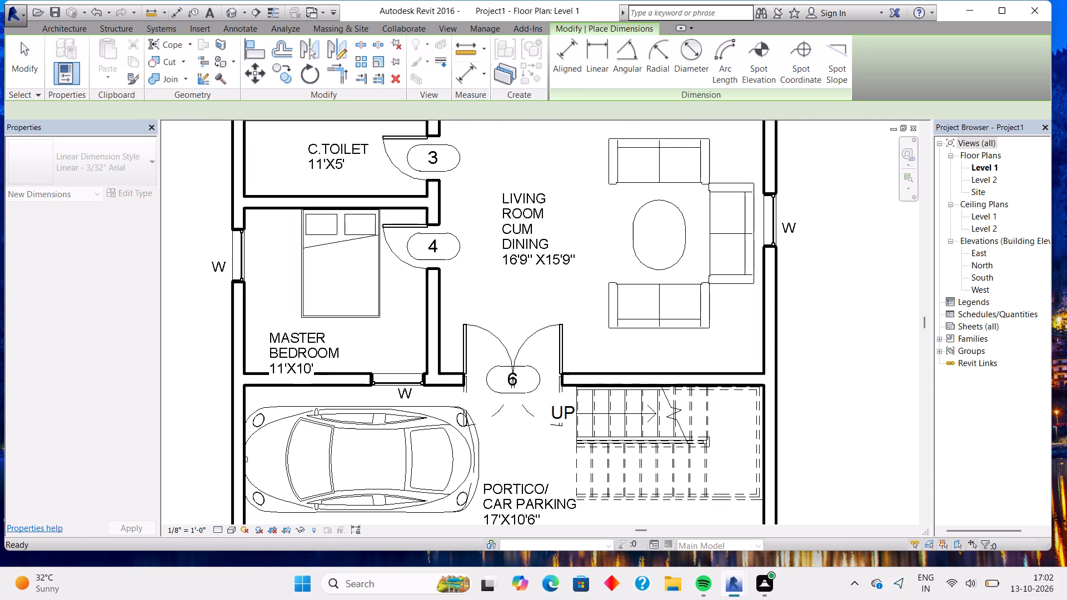
pyautogui.scroll(-3, 818, 369)
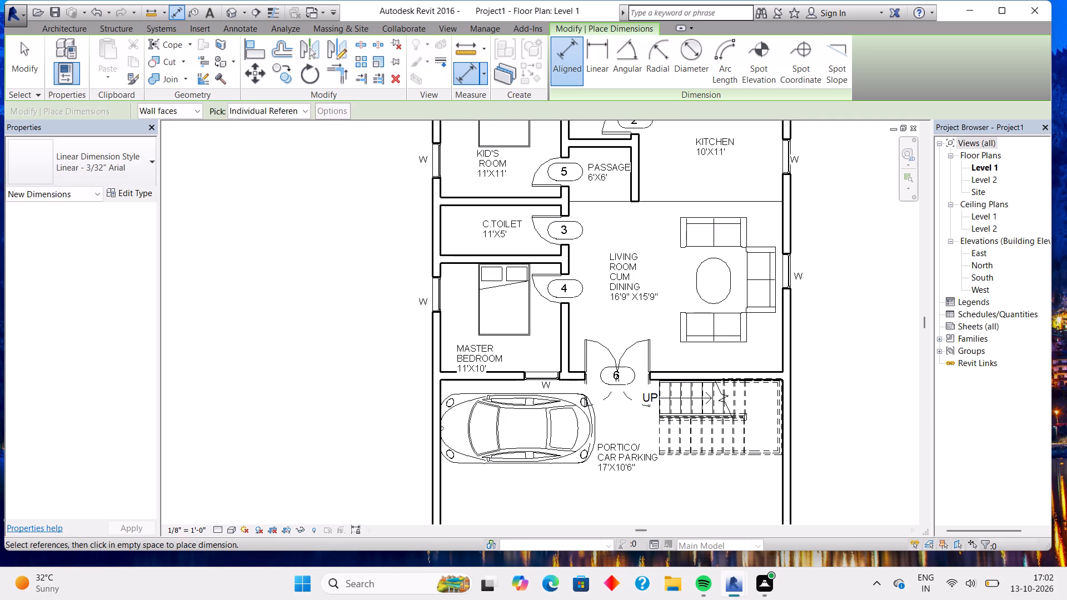
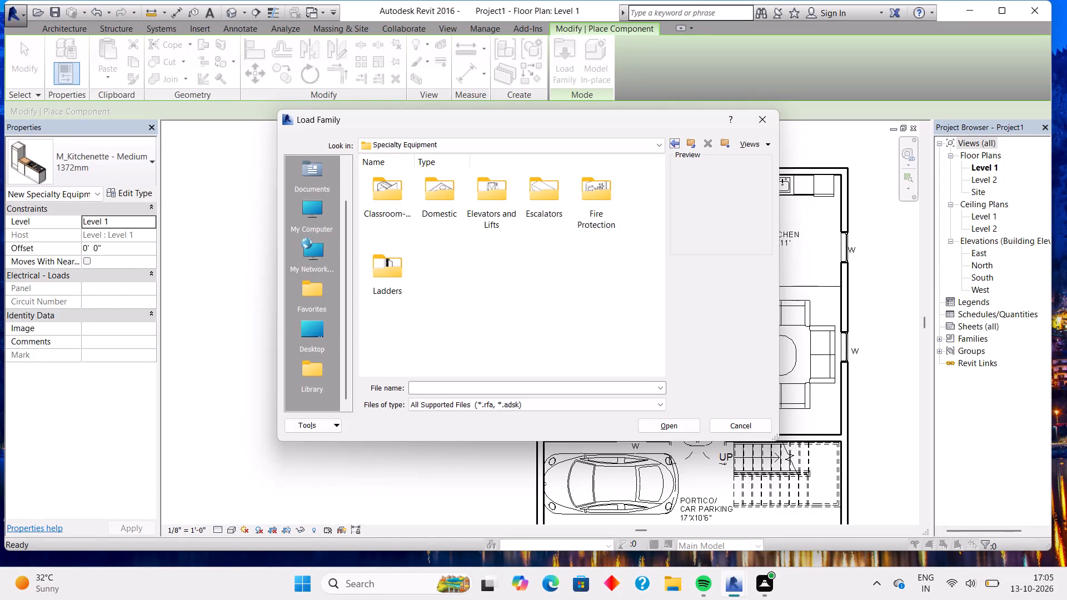
# Look through the US Metric family library and its Specialty Equipment folder for a component to load.
pyautogui.click(677, 143)
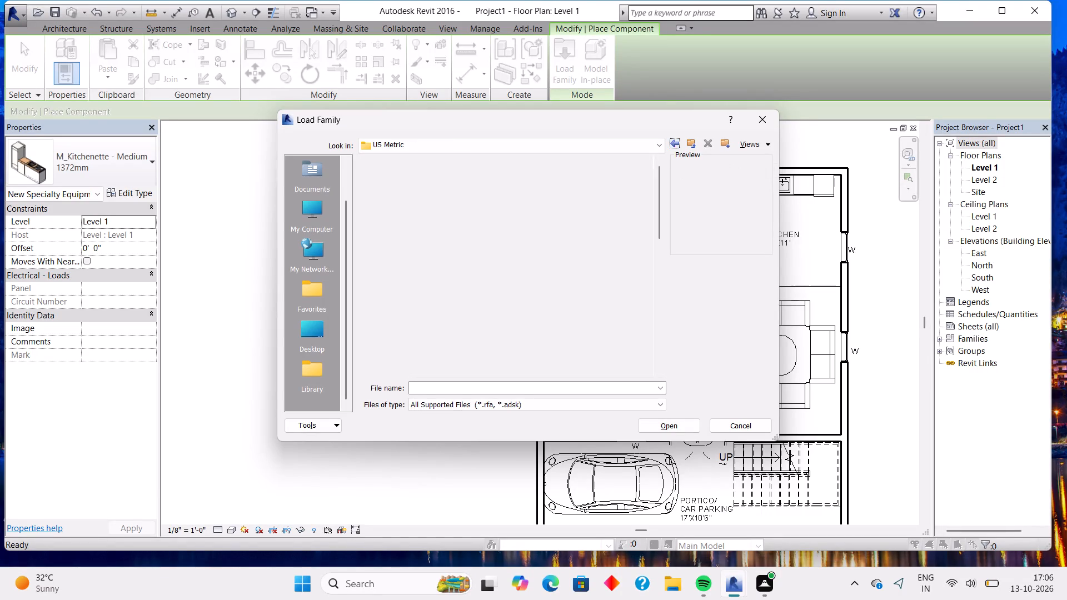
pyautogui.scroll(-1, 509, 286)
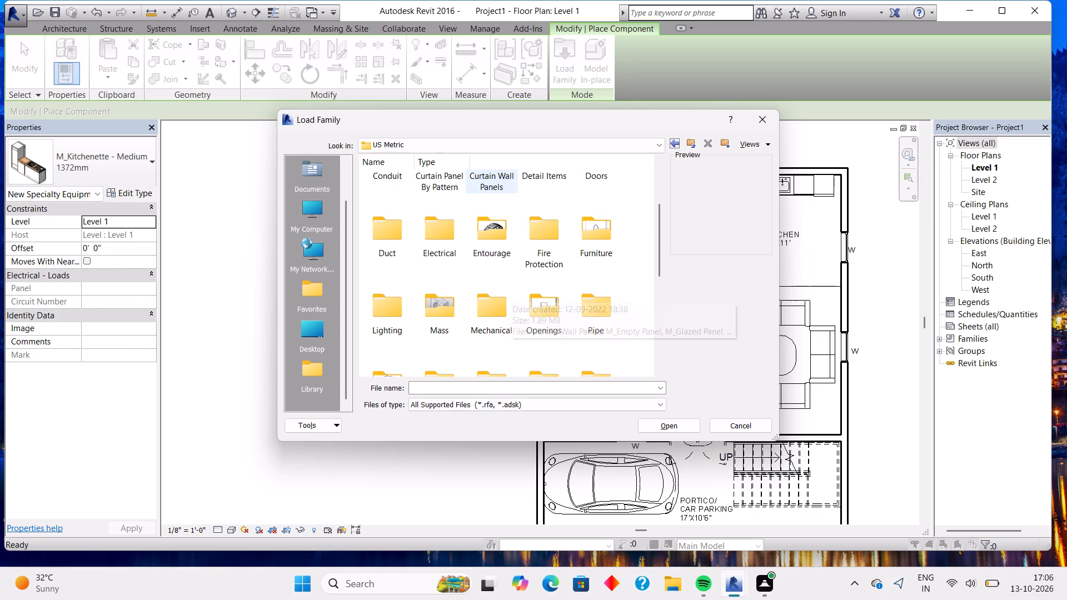
pyautogui.scroll(-2, 509, 286)
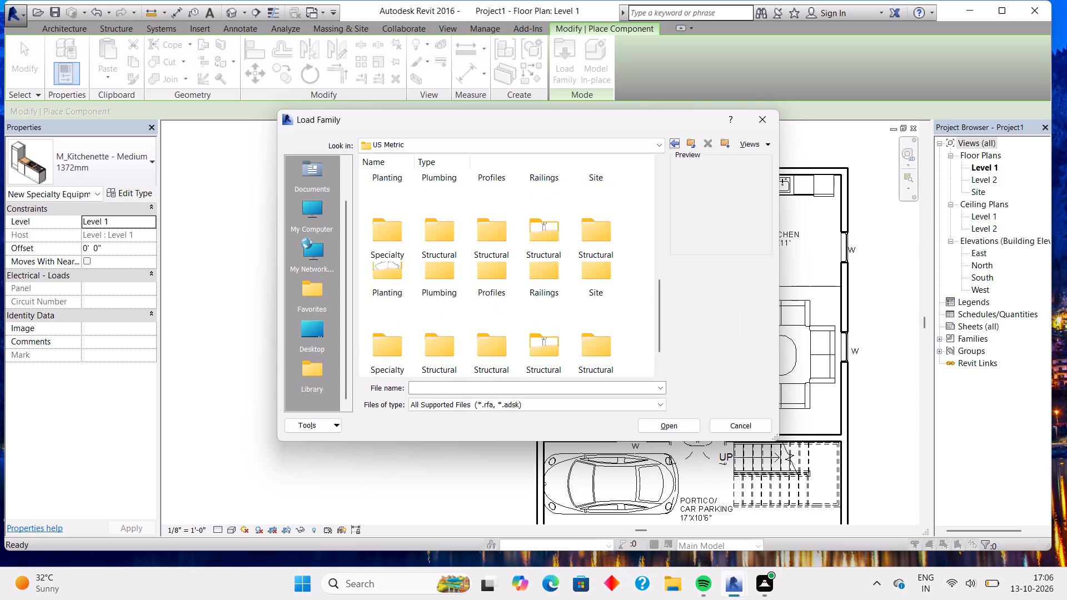
pyautogui.scroll(-2, 509, 286)
pyautogui.scroll(1, 509, 286)
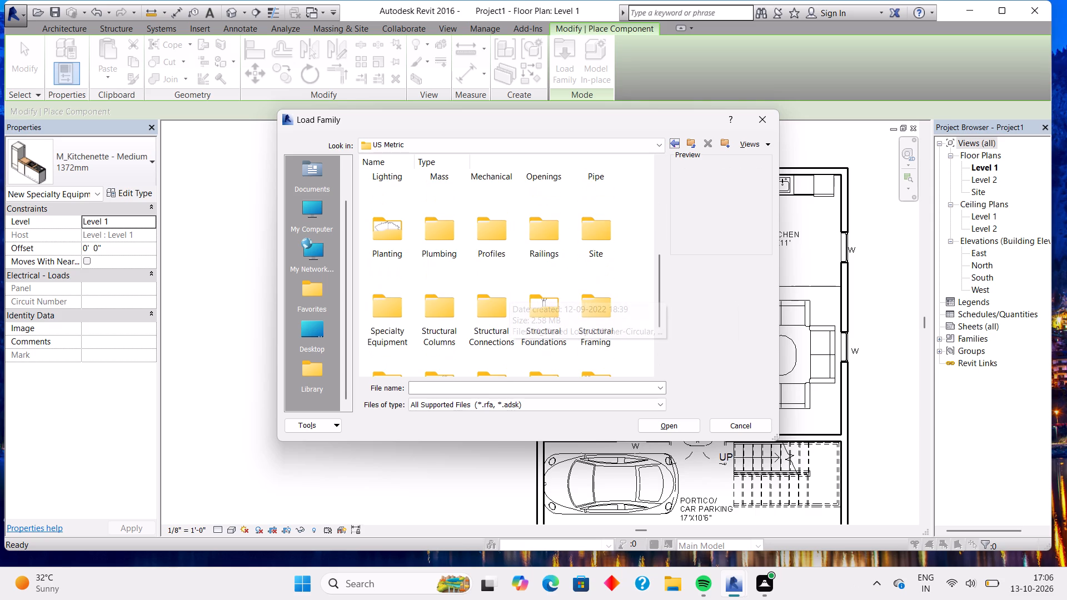
pyautogui.doubleClick(383, 316)
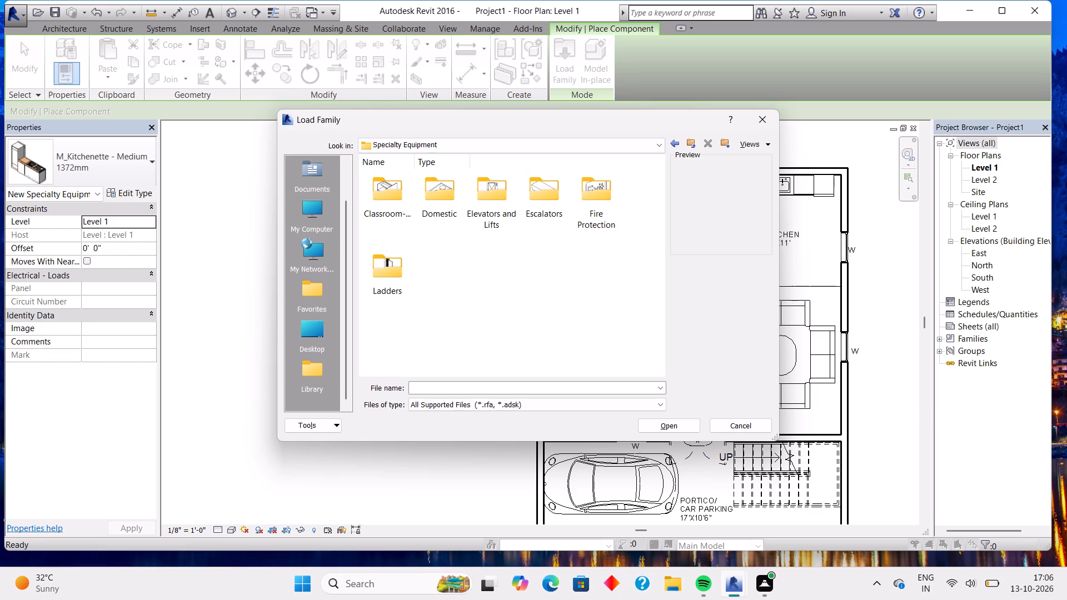
pyautogui.click(679, 142)
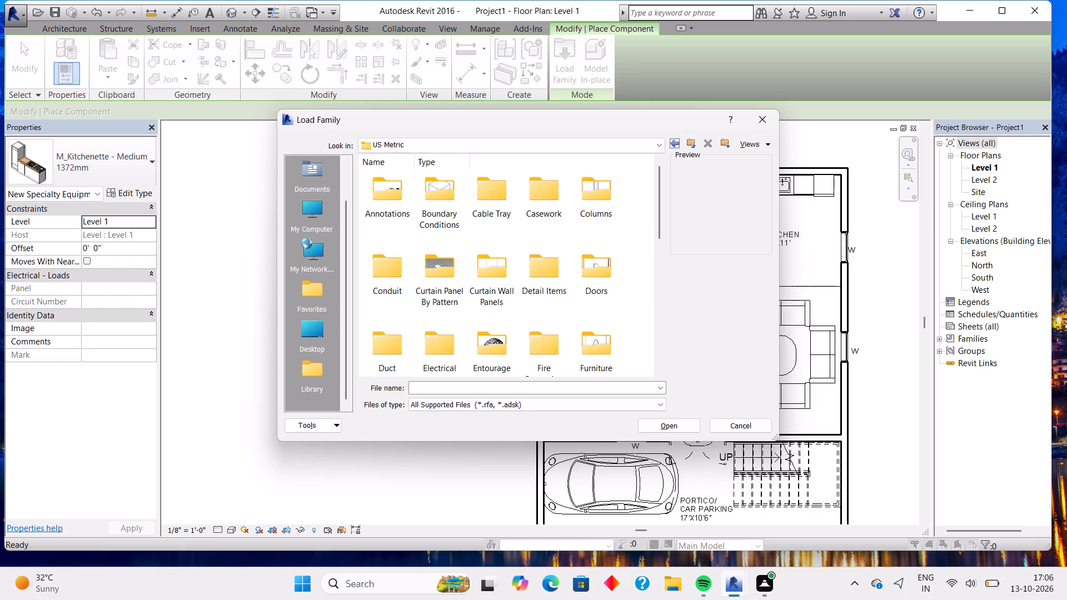
# Examine the Conduit fittings and Casework folders of the US Metric library for a suitable family.
pyautogui.scroll(2, 536, 261)
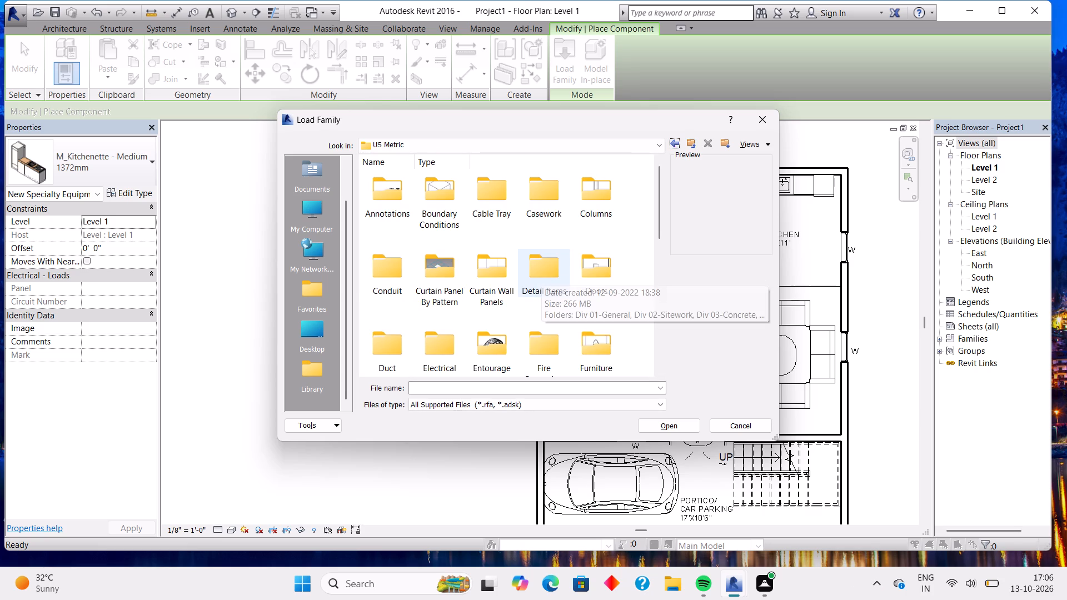
pyautogui.doubleClick(378, 271)
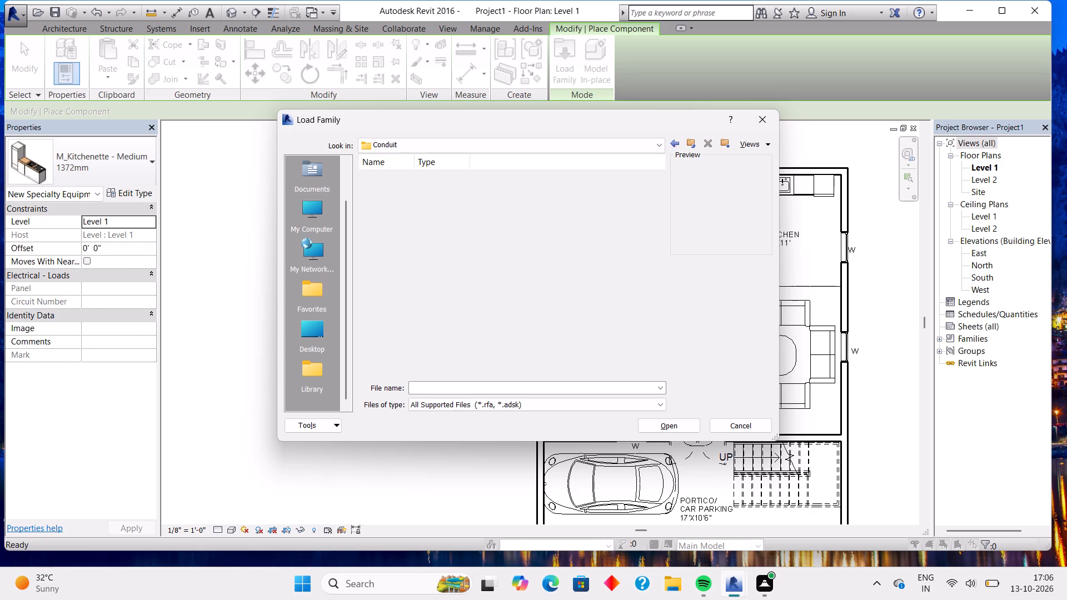
pyautogui.doubleClick(374, 203)
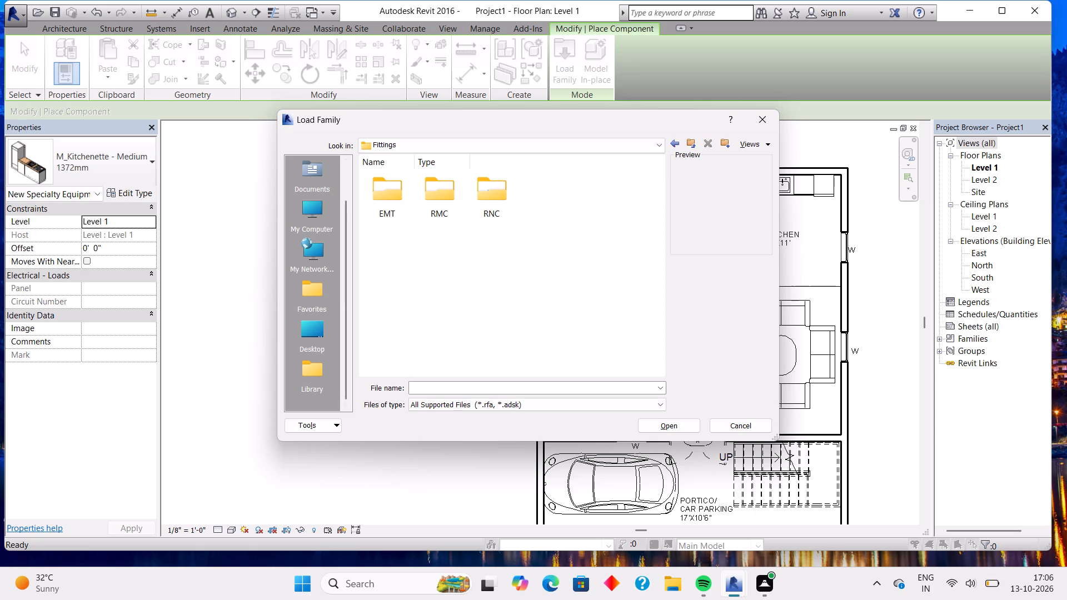
pyautogui.click(676, 143)
pyautogui.click(676, 143)
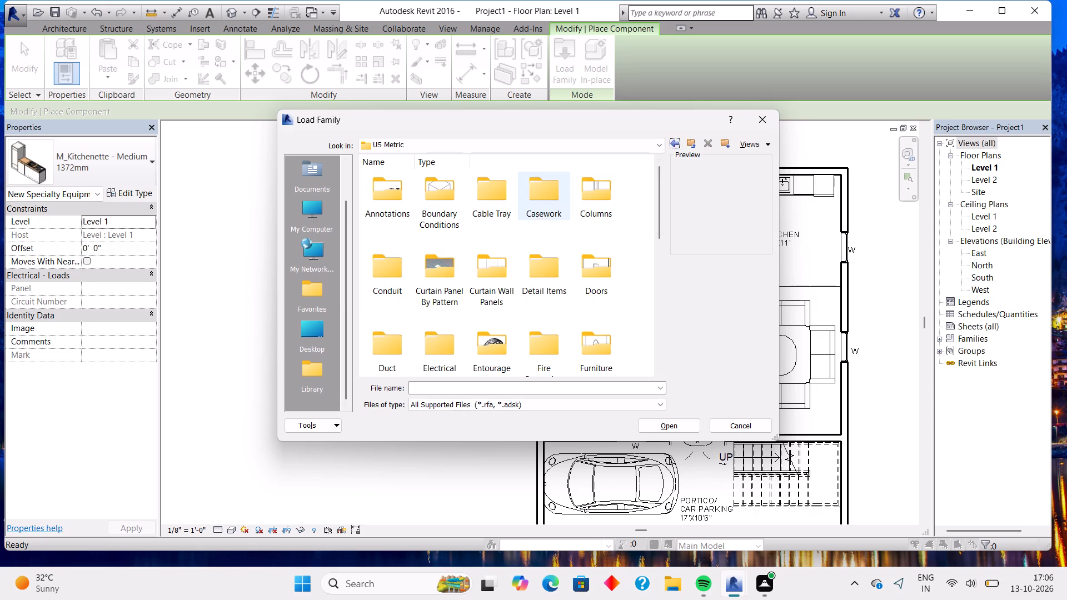
pyautogui.doubleClick(546, 203)
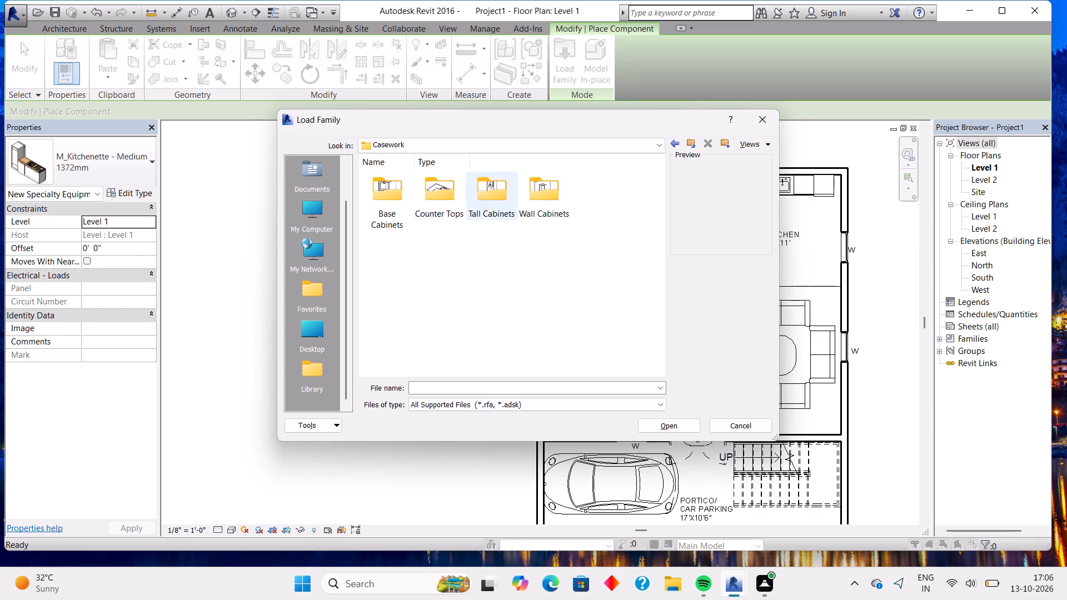
pyautogui.click(680, 141)
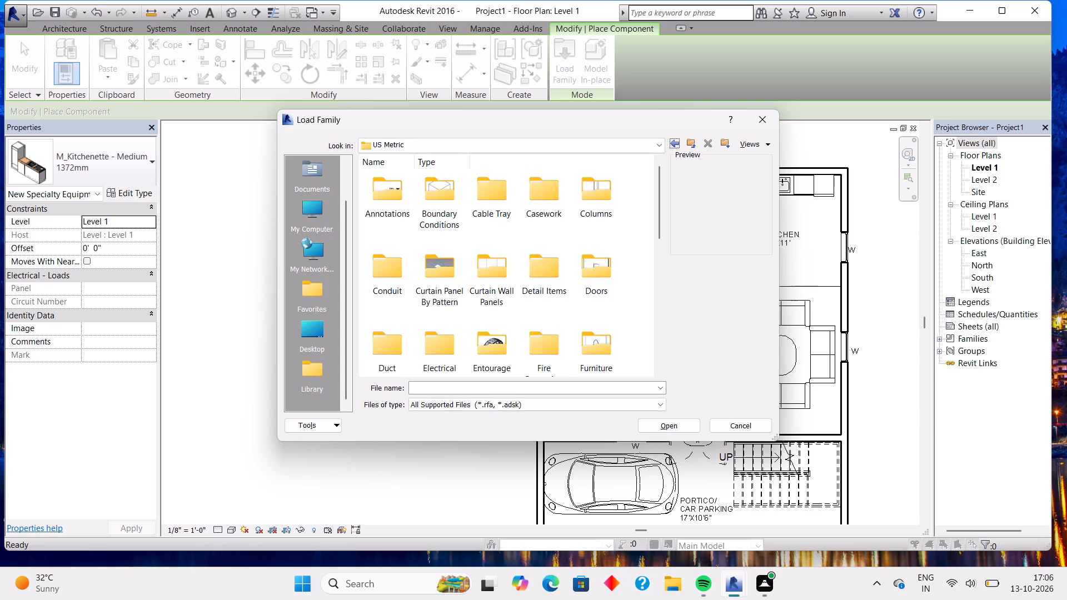
# Check the Furniture, Openings and Entourage folders of the US Metric library for a suitable family.
pyautogui.scroll(-1, 539, 310)
pyautogui.doubleClick(591, 240)
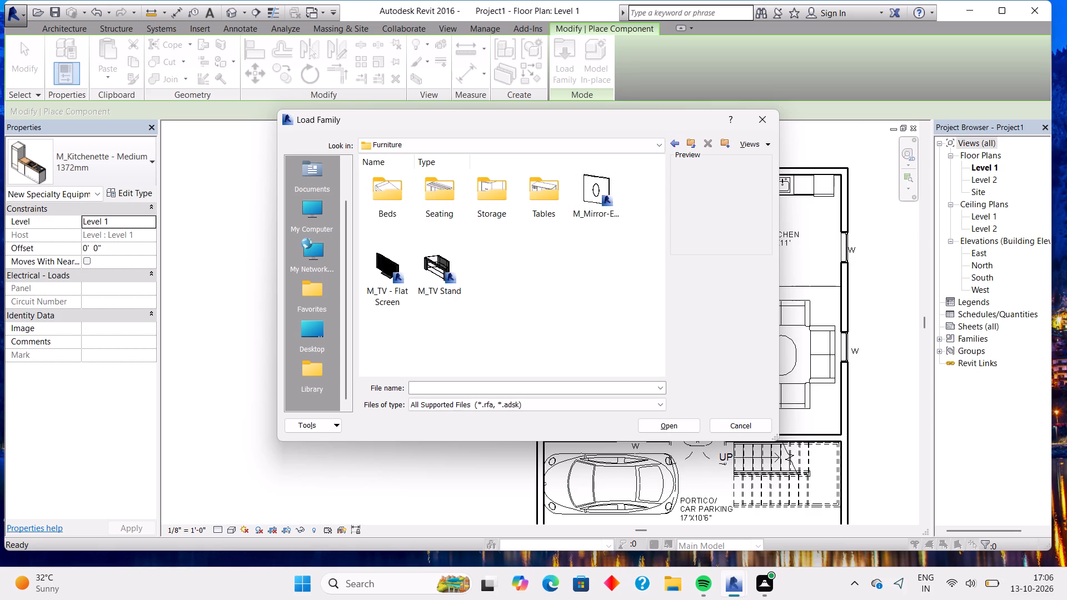
pyautogui.click(676, 147)
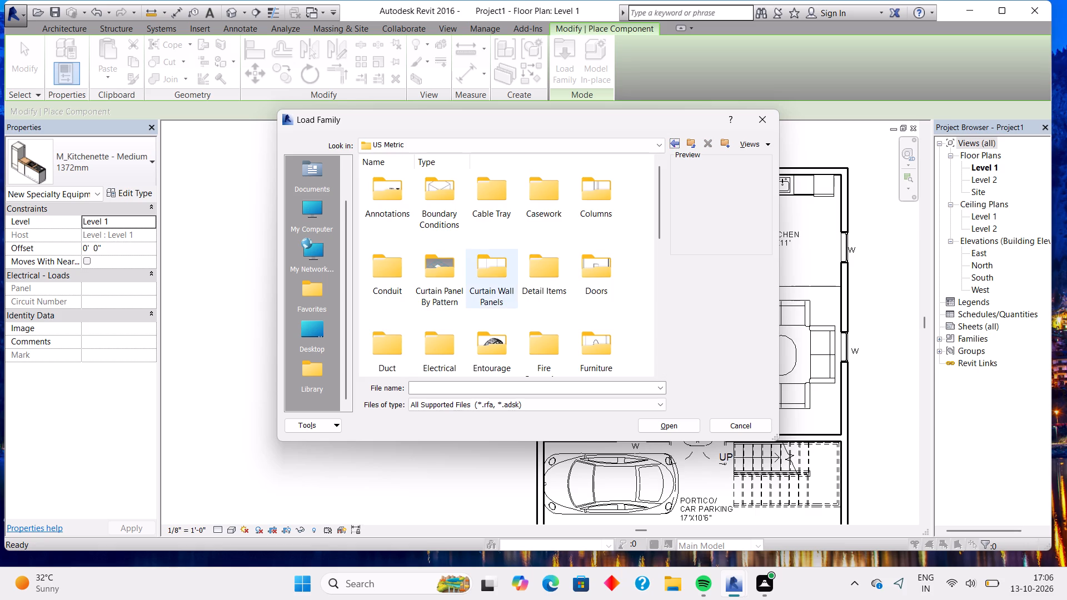
pyautogui.scroll(-1, 560, 309)
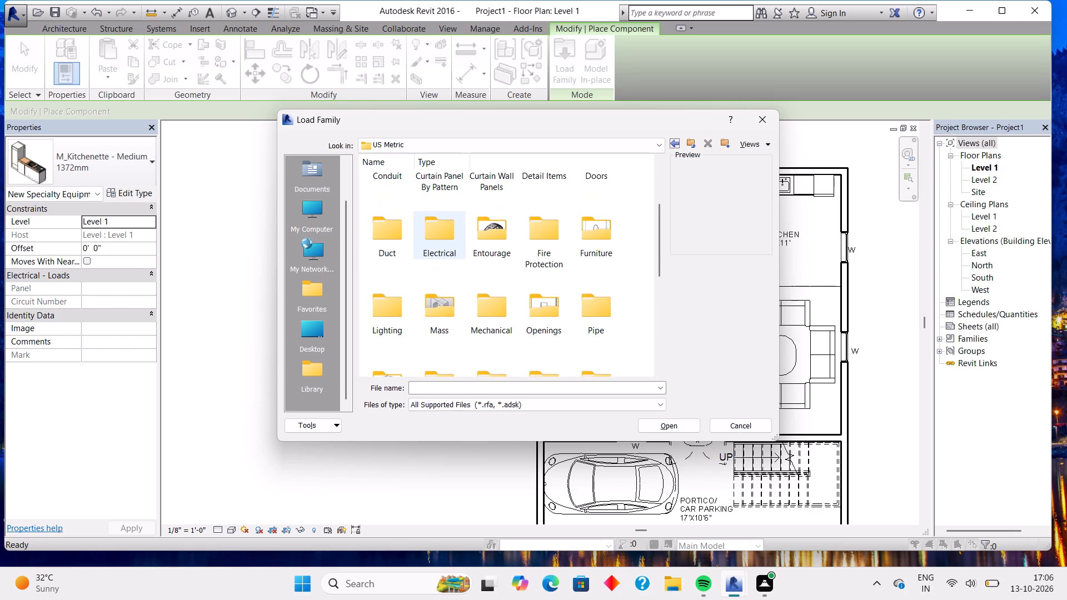
pyautogui.doubleClick(540, 317)
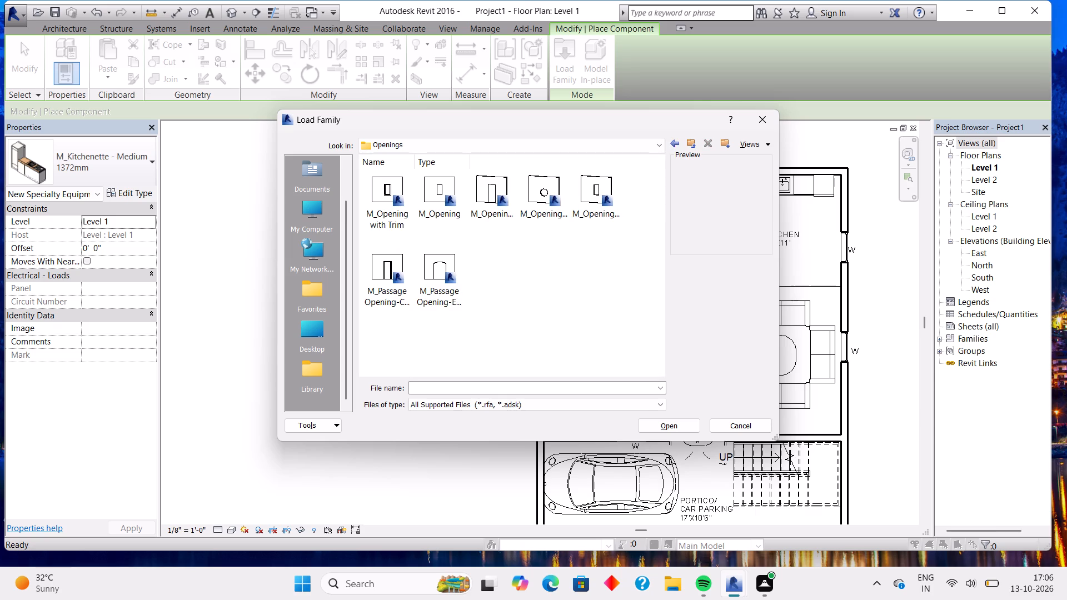
pyautogui.click(669, 149)
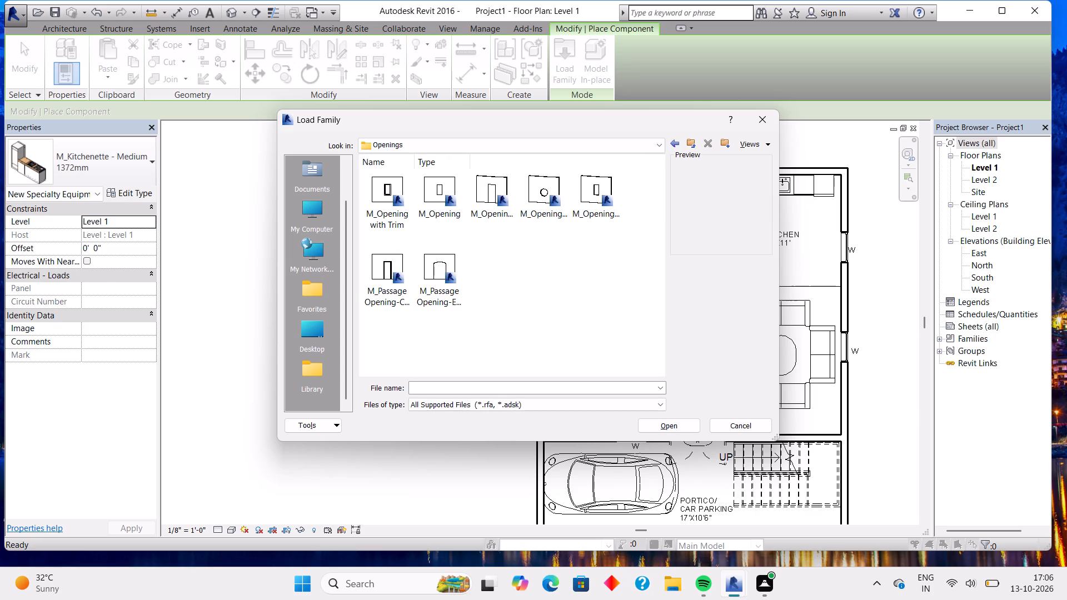
pyautogui.click(672, 146)
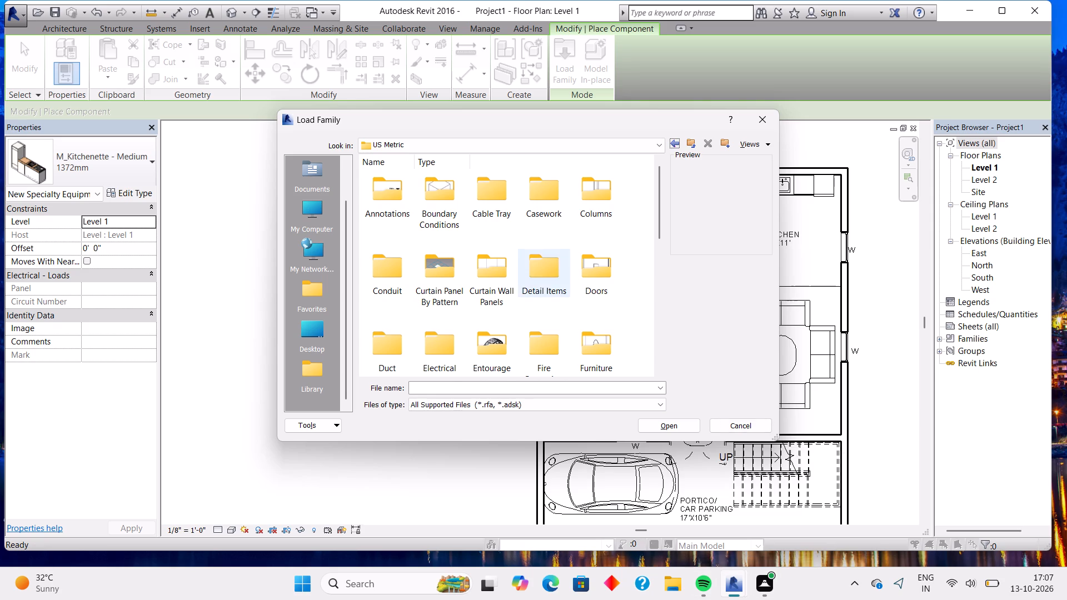
pyautogui.scroll(-1, 556, 289)
pyautogui.doubleClick(488, 231)
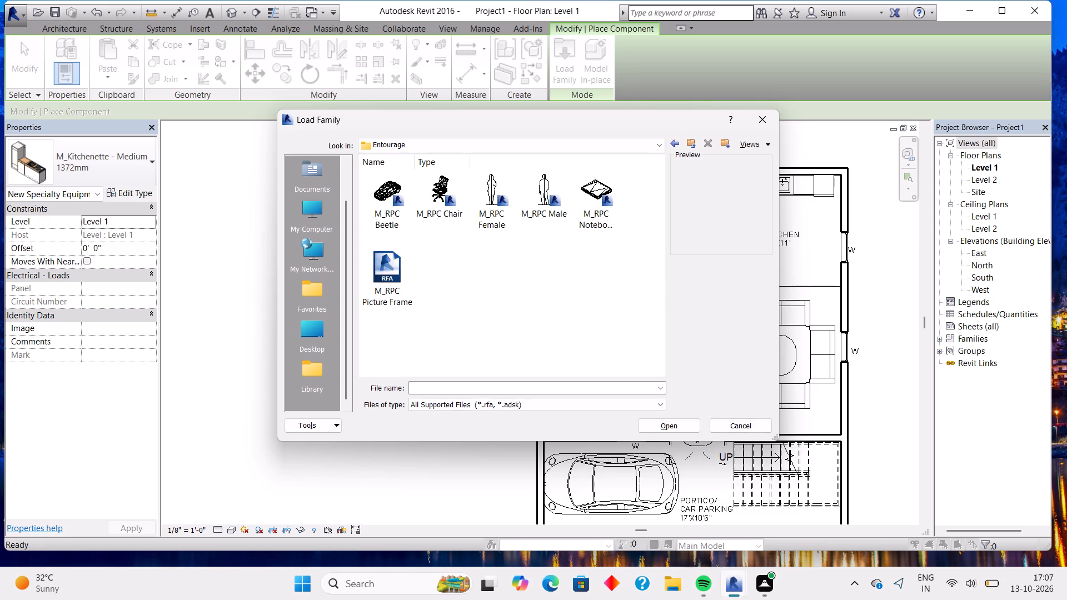
pyautogui.click(673, 146)
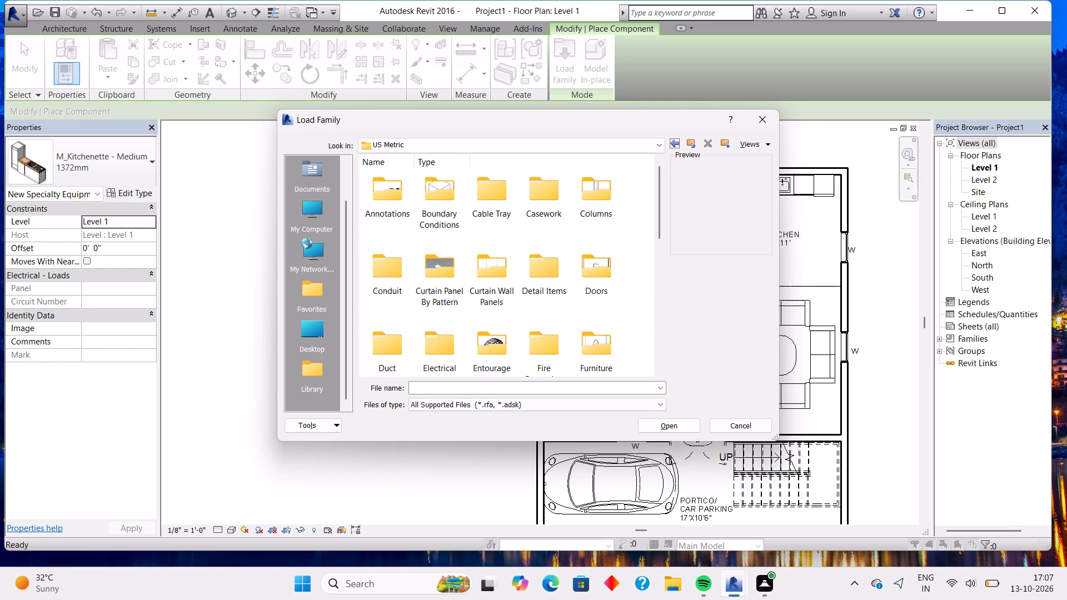
# Examine the Fittings and Valves folders within the US Metric library's Pipe folder.
pyautogui.scroll(-1, 601, 324)
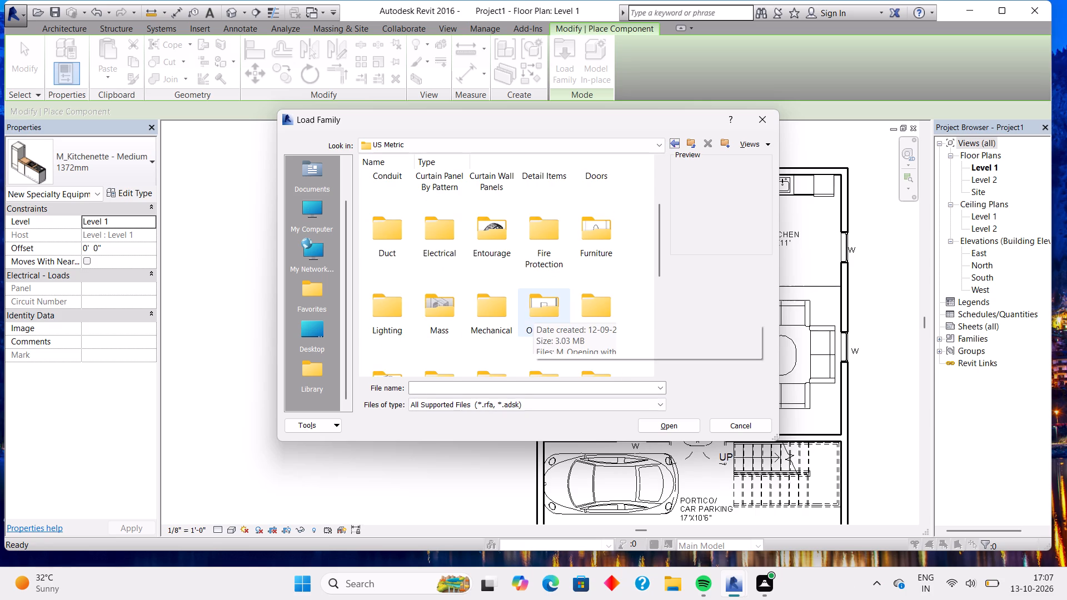
pyautogui.doubleClick(616, 309)
pyautogui.doubleClick(452, 191)
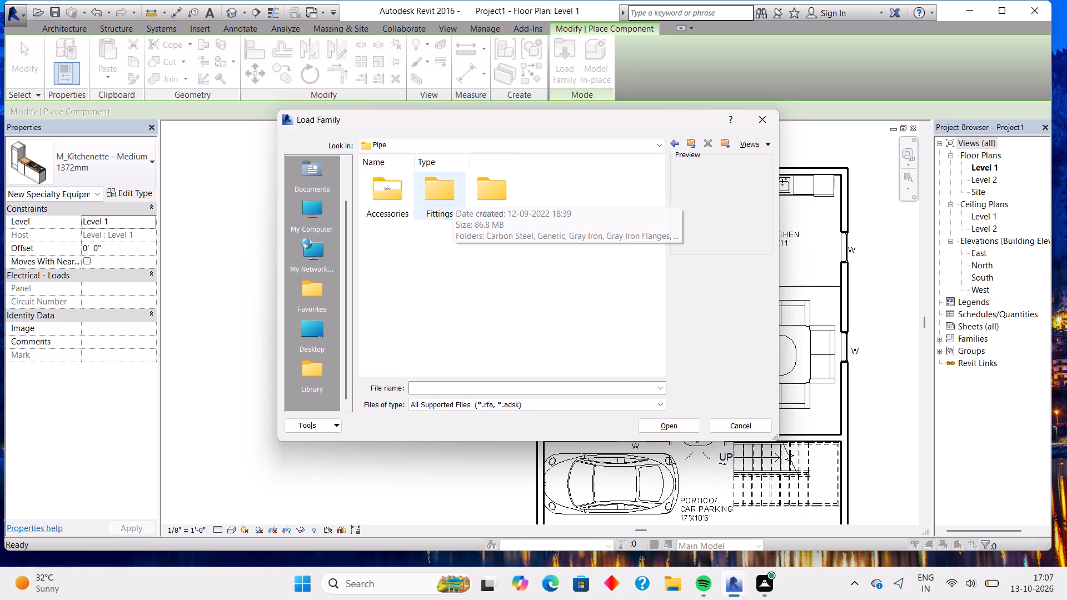
pyautogui.click(675, 143)
pyautogui.doubleClick(493, 196)
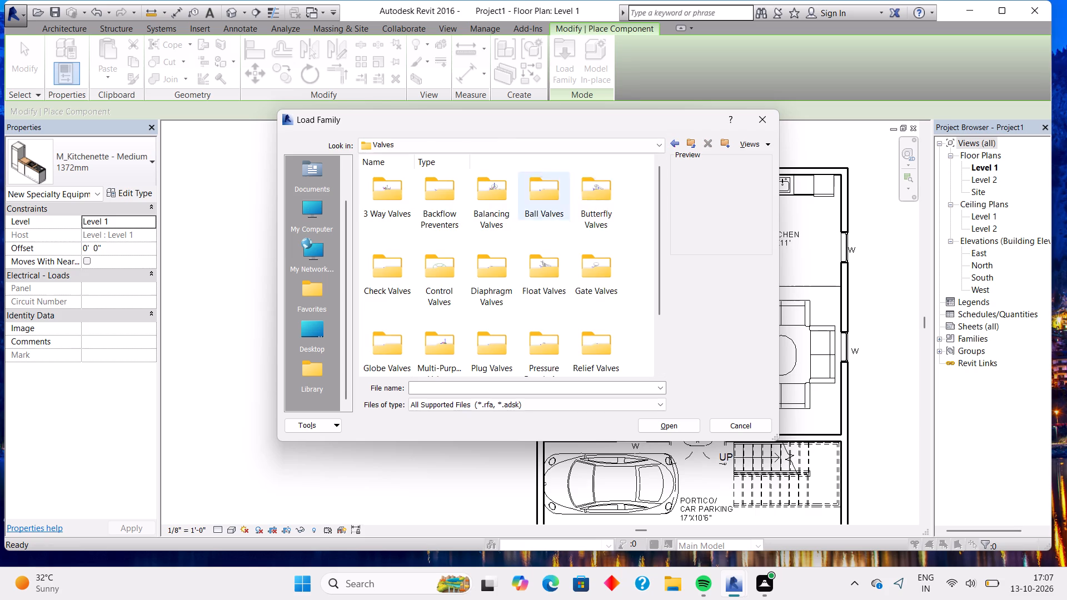
pyautogui.scroll(-6, 569, 216)
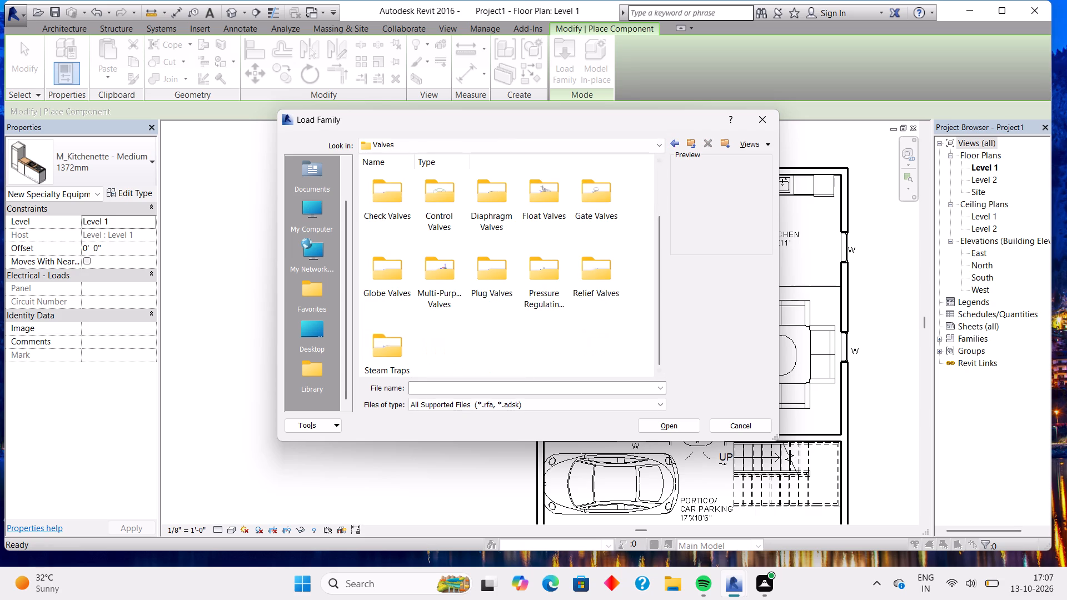
pyautogui.click(671, 141)
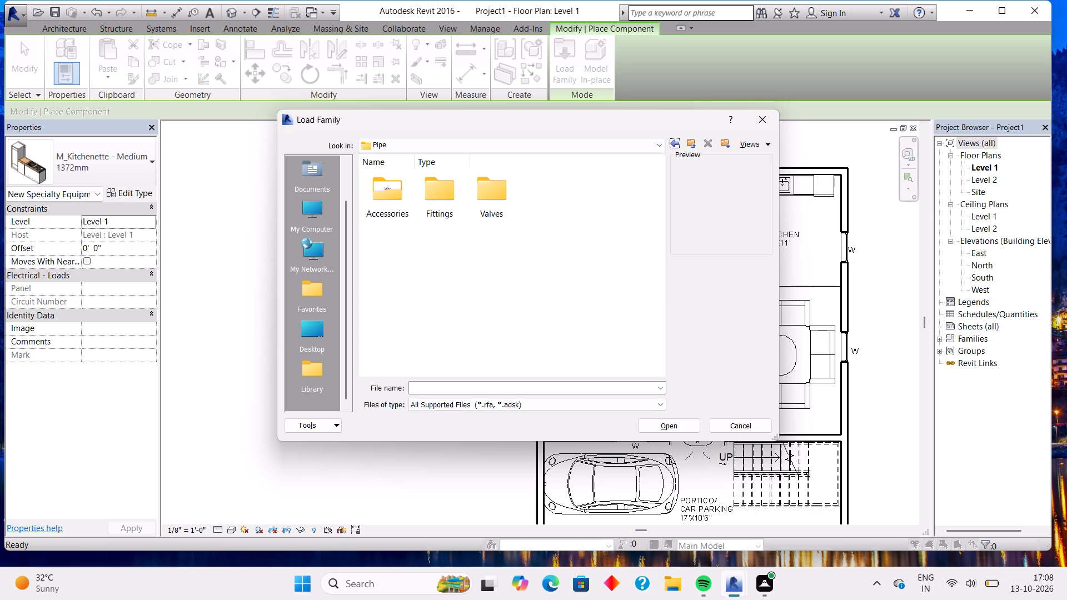
pyautogui.click(674, 145)
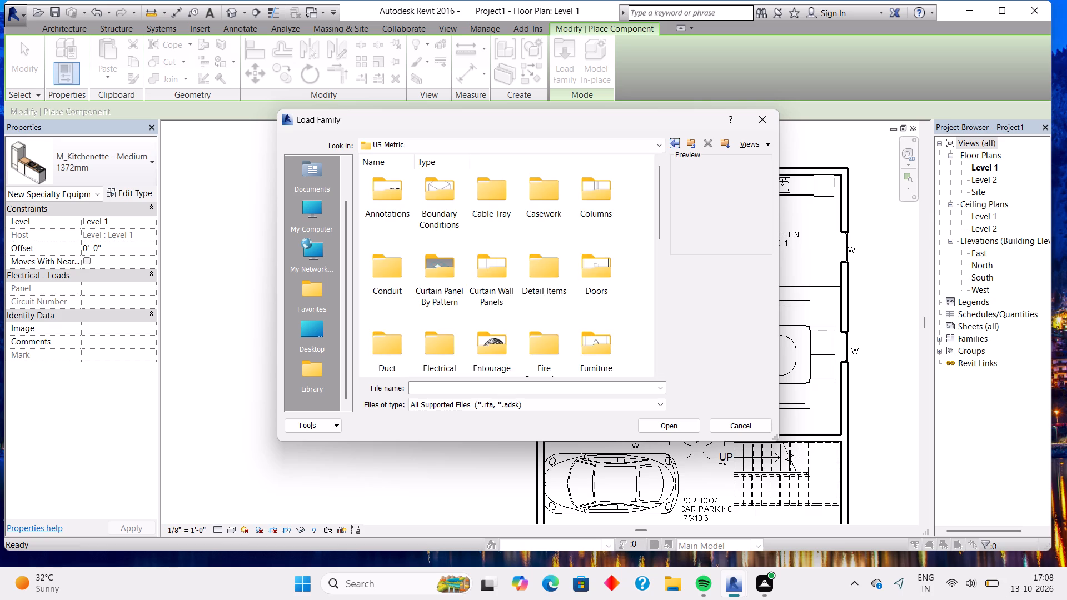
# Reopen the US Metric library and examine its Cable Tray fittings and Mass families.
pyautogui.click(674, 145)
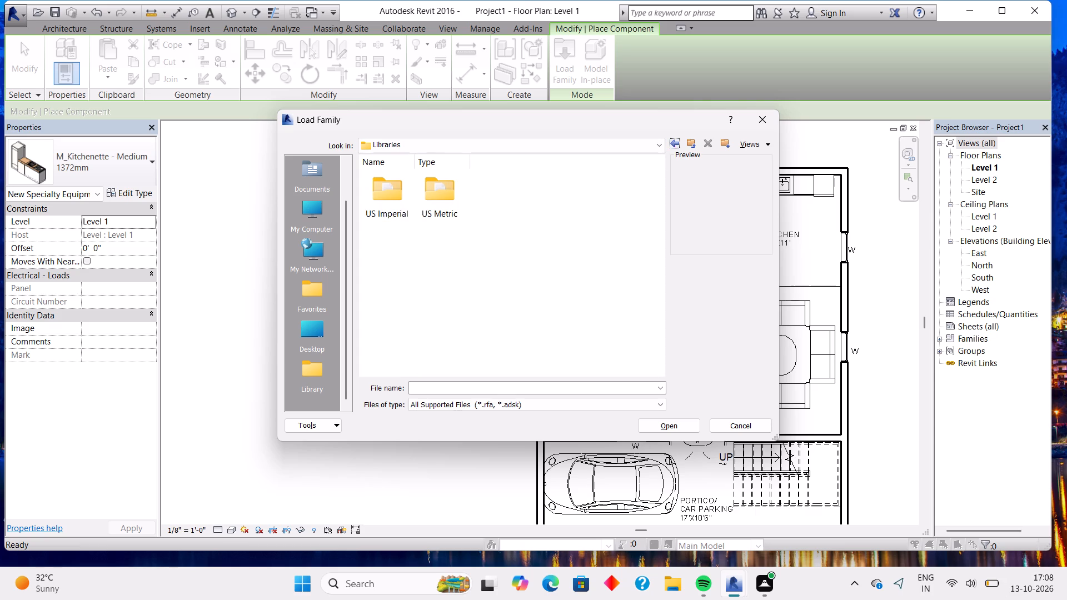
pyautogui.doubleClick(448, 203)
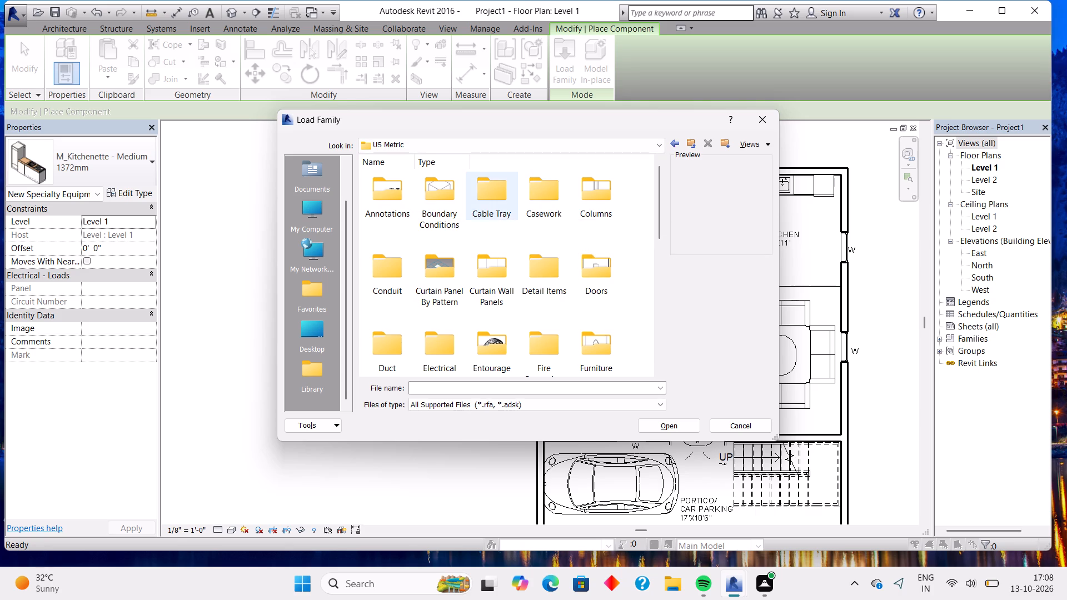
pyautogui.doubleClick(507, 203)
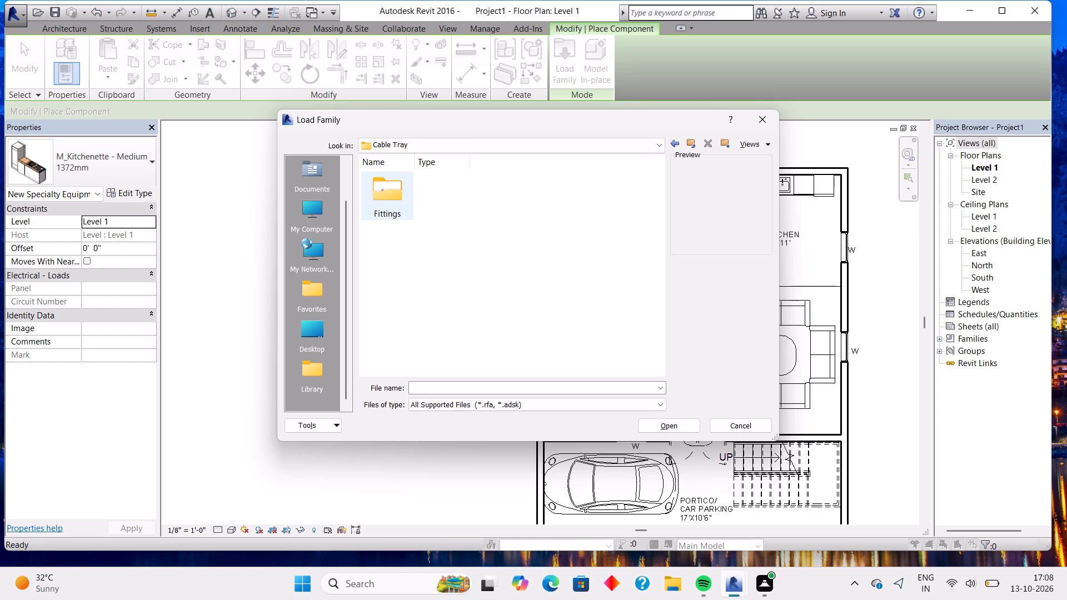
pyautogui.doubleClick(387, 206)
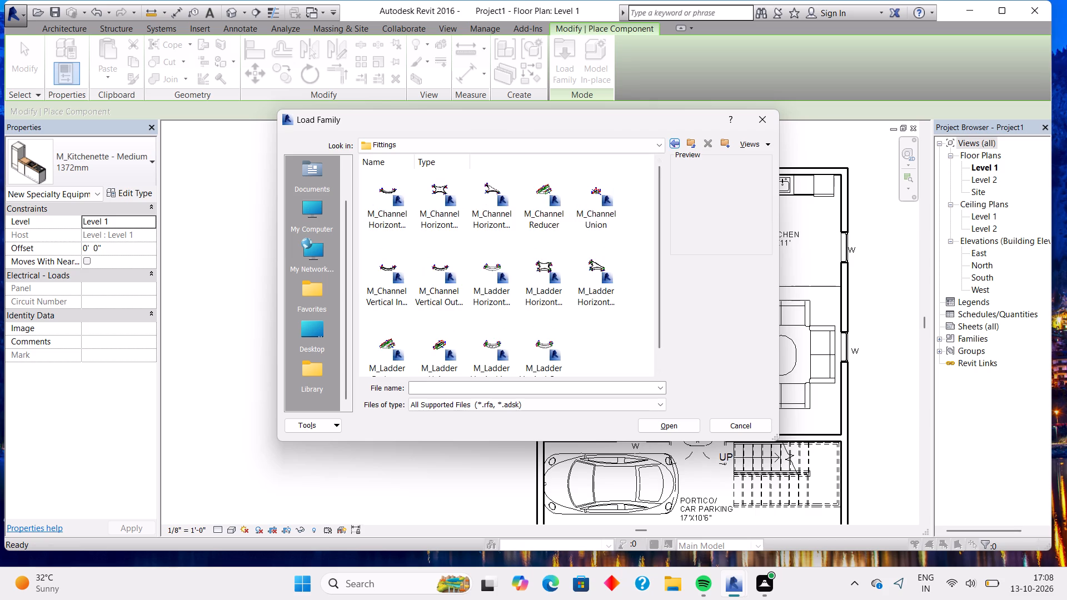
pyautogui.click(671, 142)
pyautogui.click(671, 142)
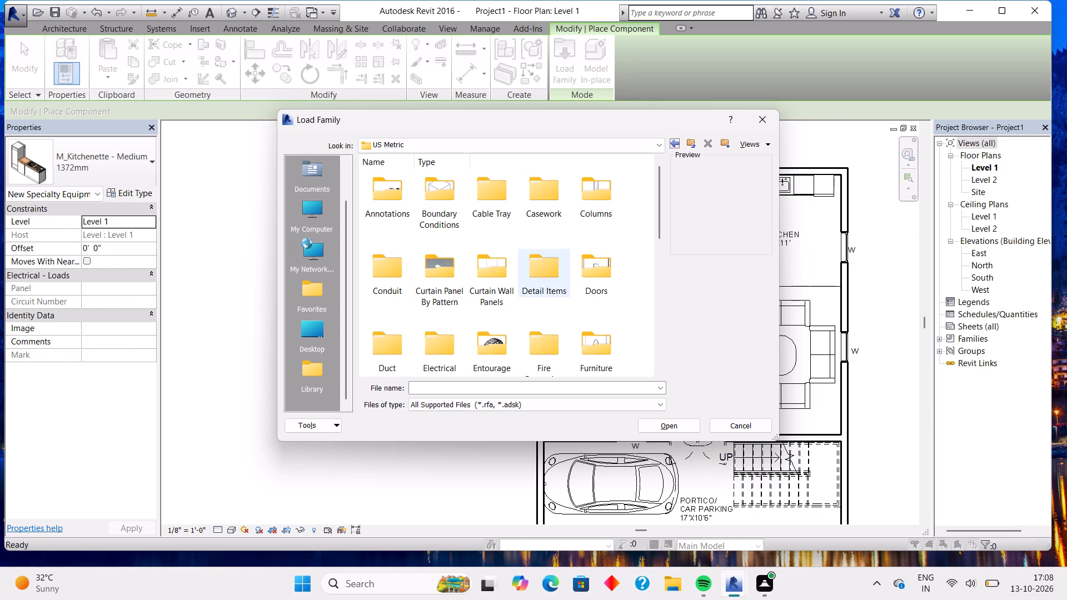
pyautogui.scroll(-1, 545, 260)
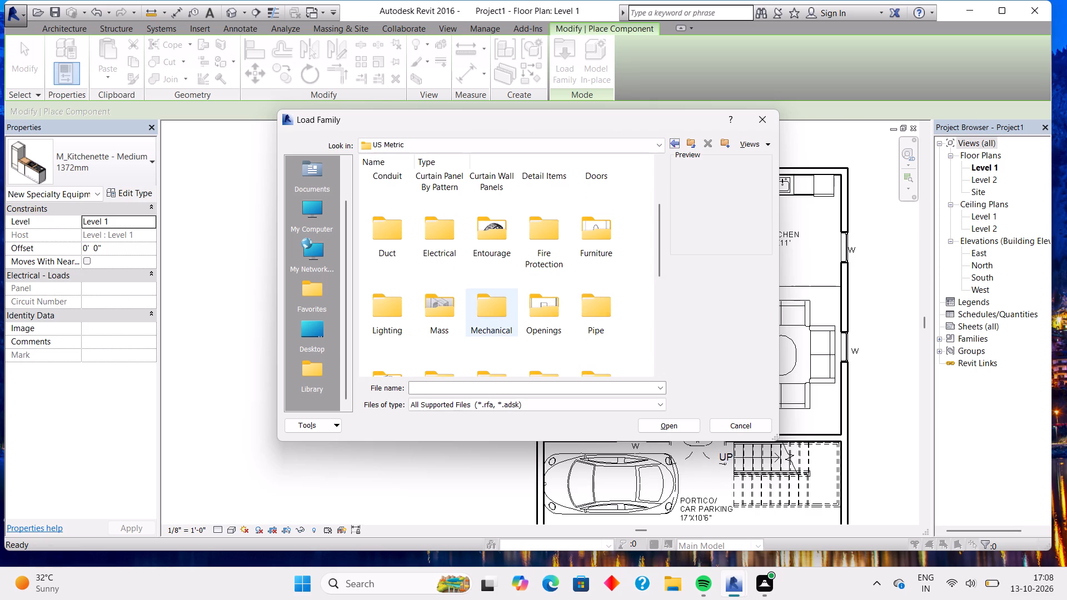
pyautogui.doubleClick(455, 301)
pyautogui.scroll(-3, 544, 245)
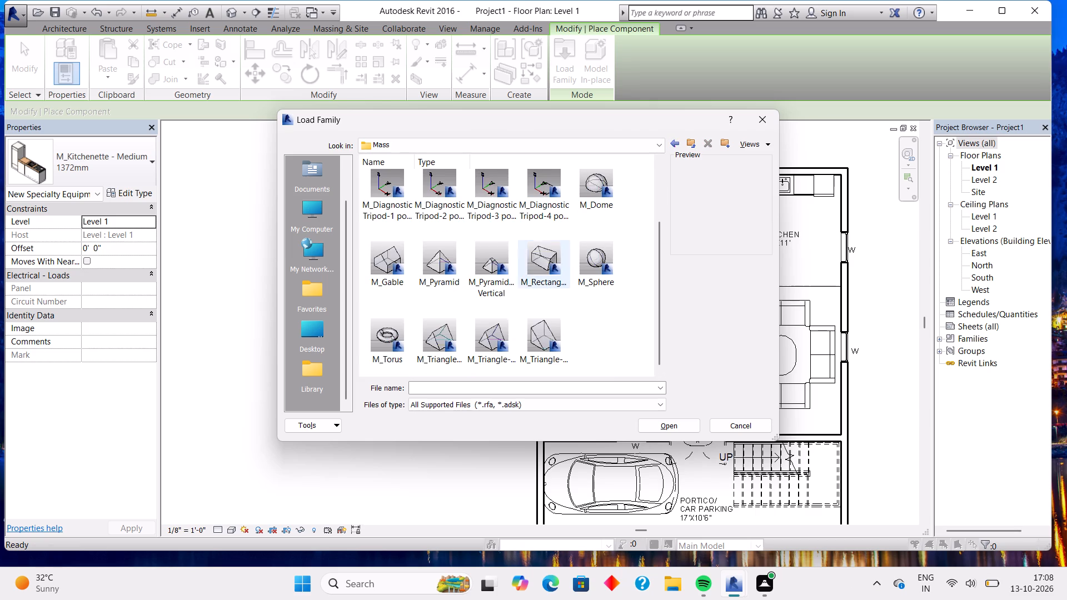
pyautogui.click(673, 142)
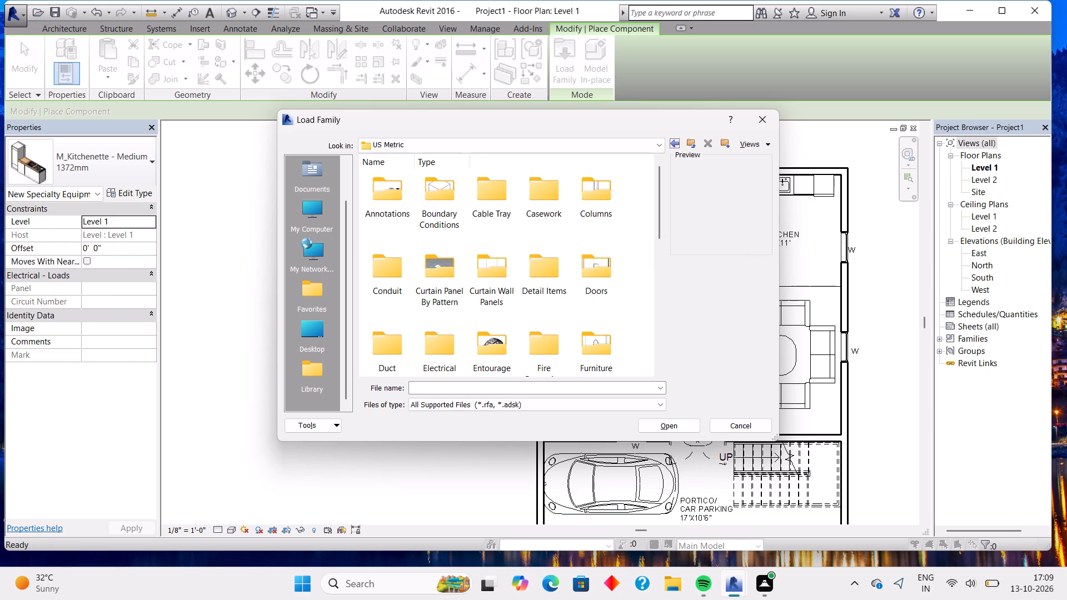
# Examine the Profiles folder of the US Metric library, including its Framing subfolder, for a suitable family.
pyautogui.click(138, 164)
pyautogui.scroll(-1, 544, 299)
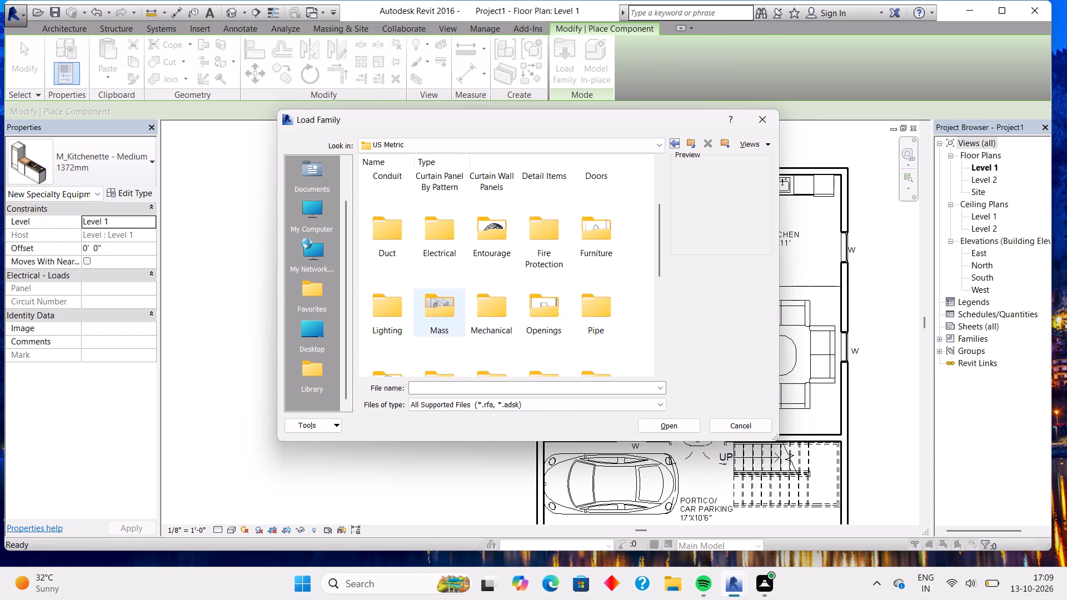
pyautogui.scroll(-1, 483, 307)
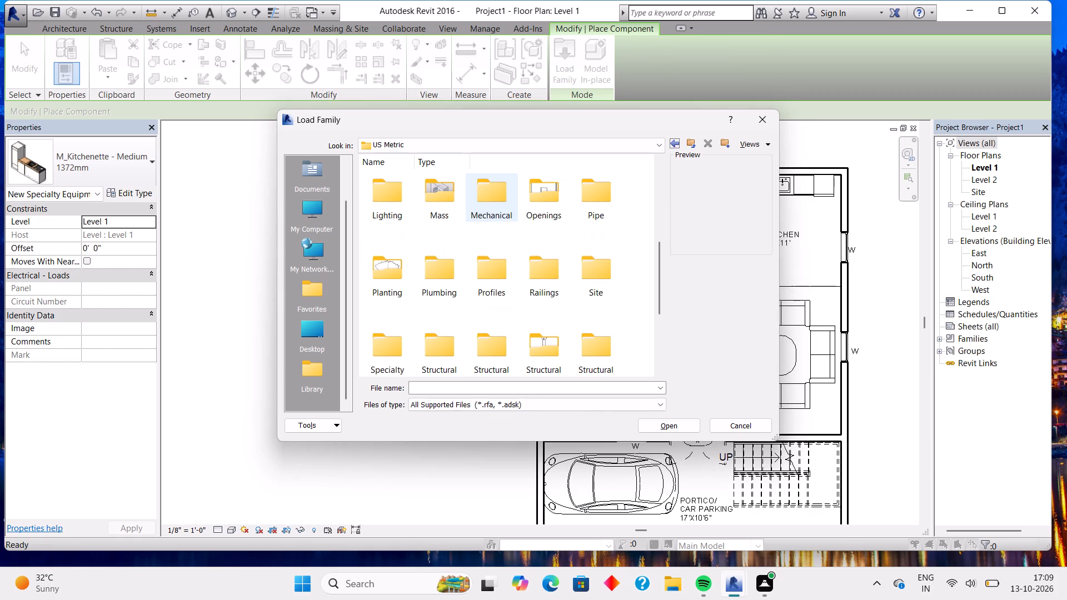
pyautogui.doubleClick(492, 272)
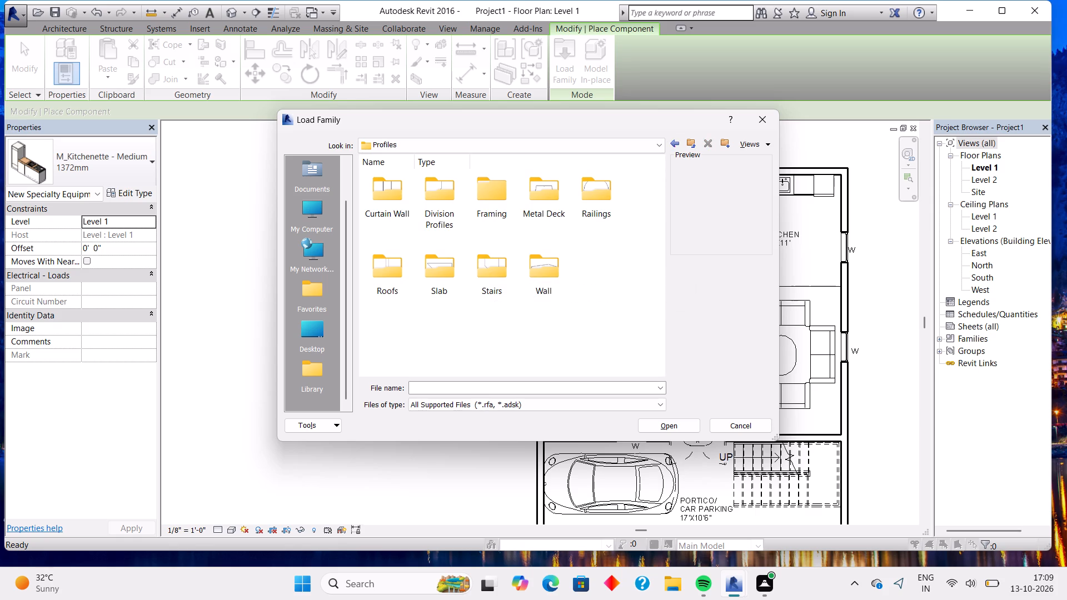
pyautogui.doubleClick(490, 203)
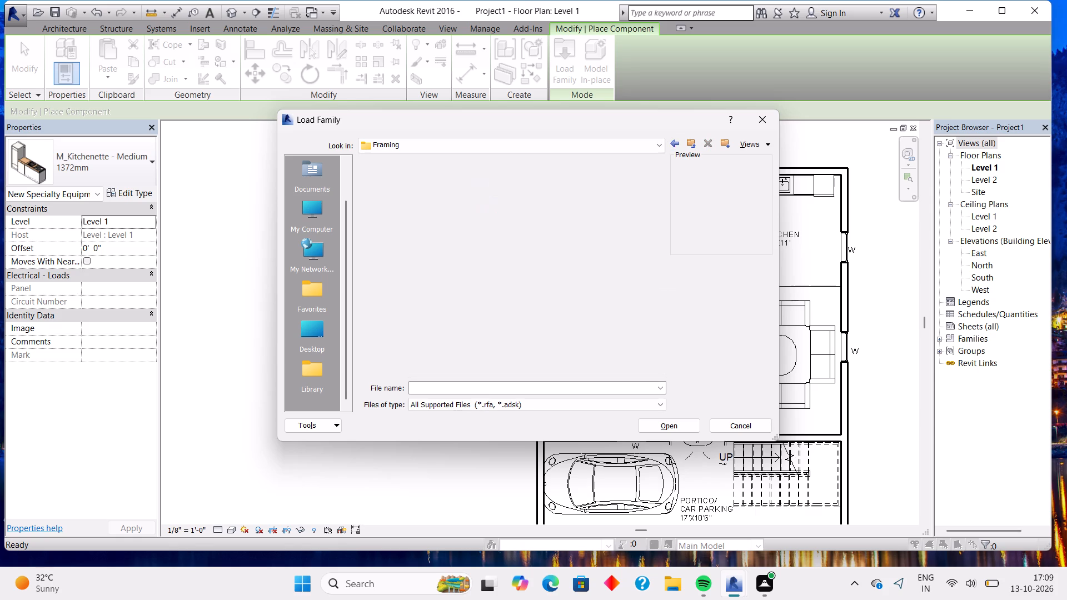
pyautogui.click(674, 145)
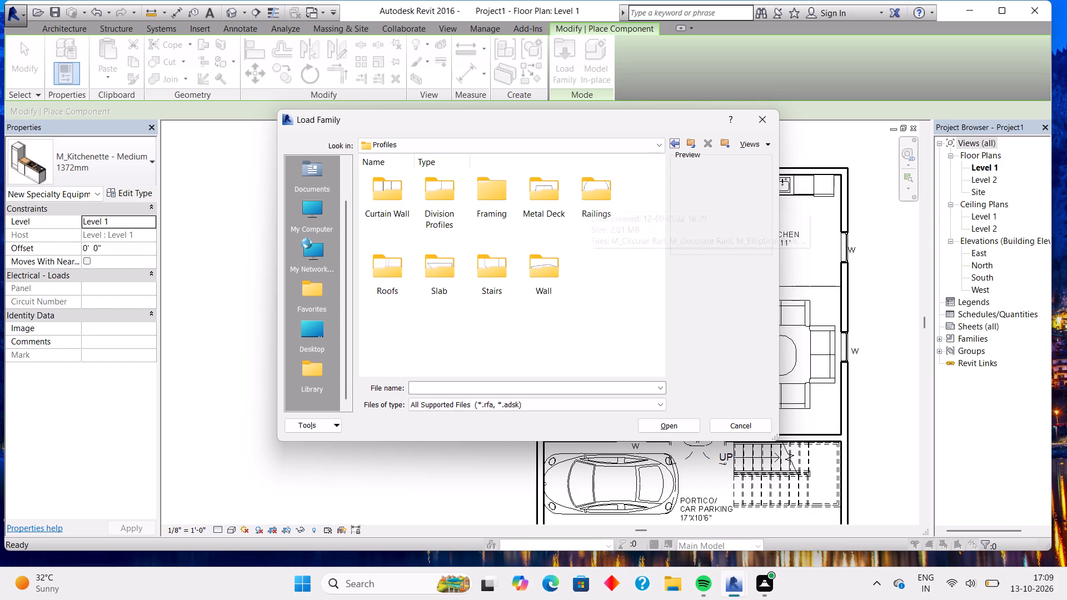
pyautogui.click(672, 144)
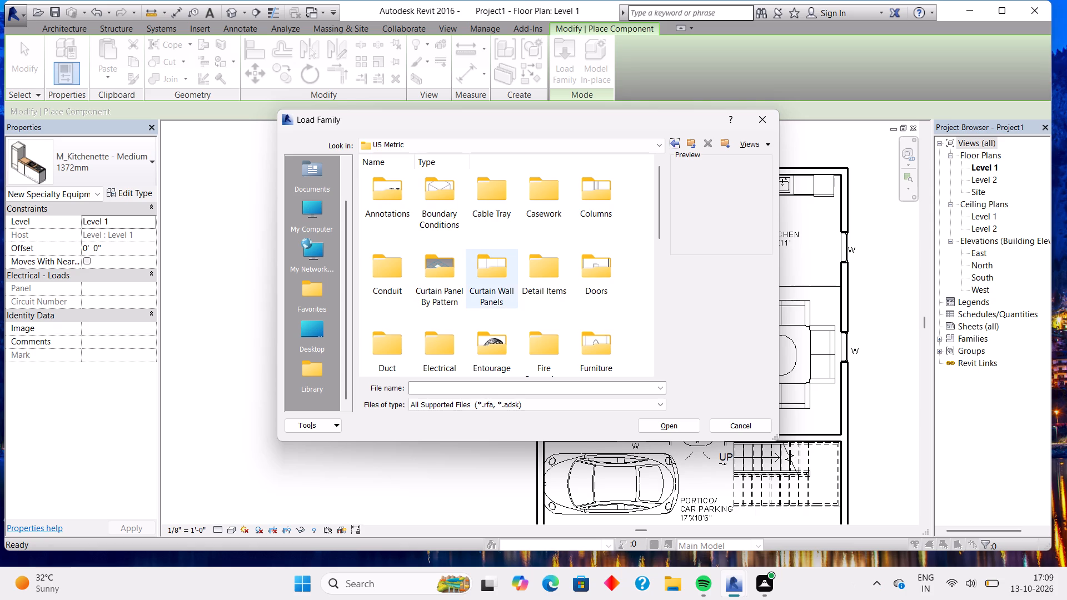
pyautogui.scroll(-1, 499, 286)
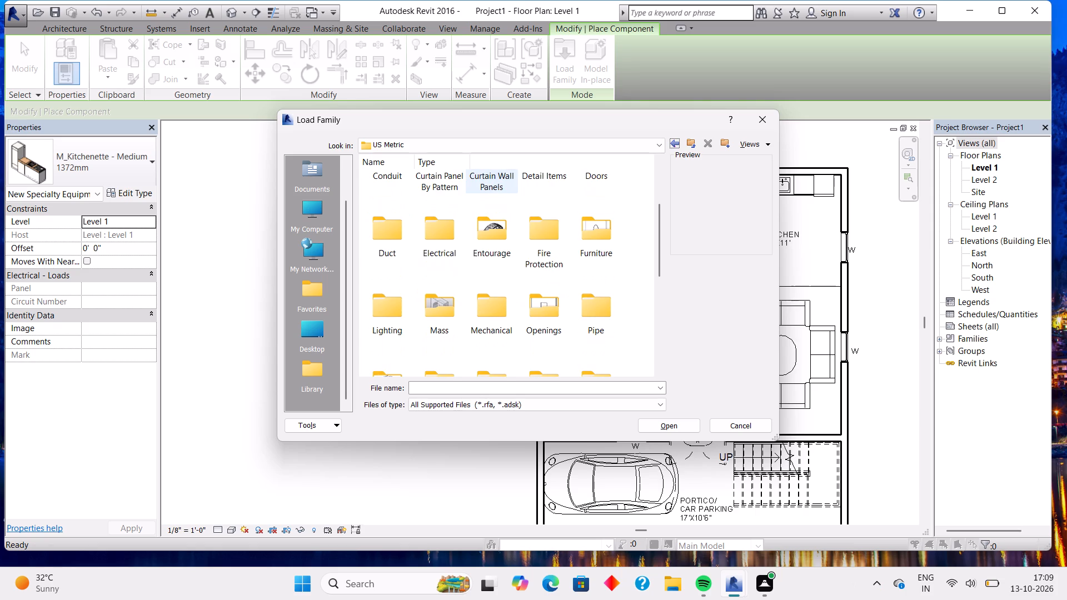
pyautogui.scroll(-1, 531, 285)
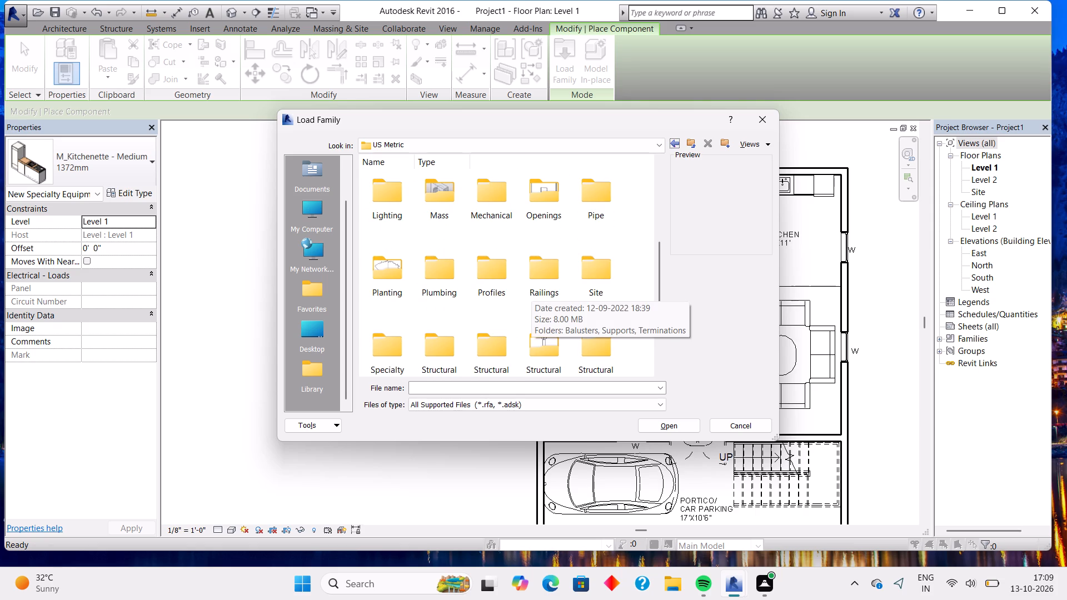
pyautogui.doubleClick(500, 273)
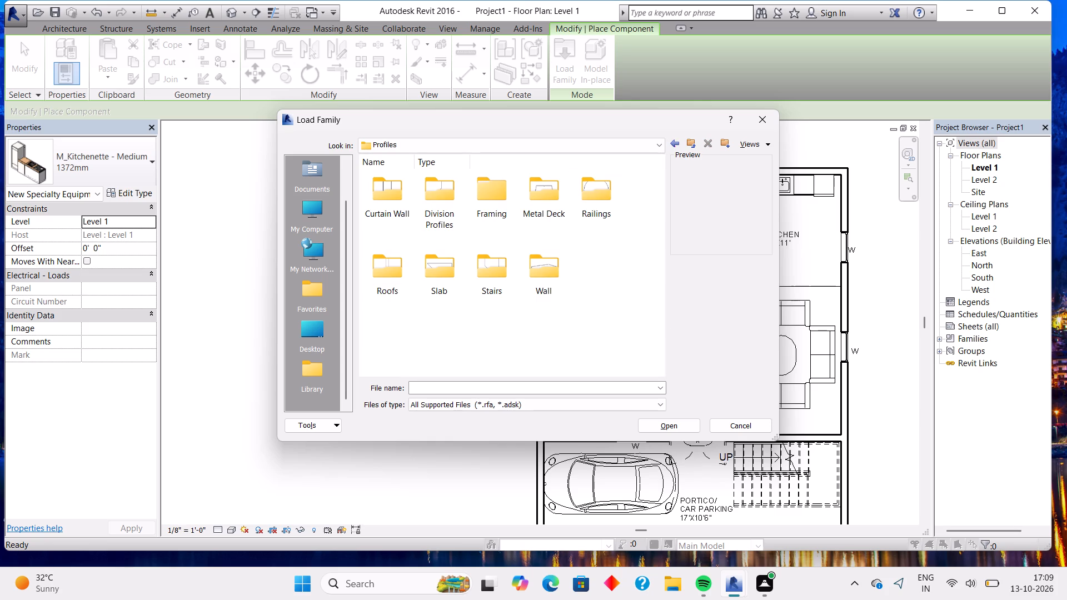
pyautogui.click(675, 141)
# Look through the remaining US Metric folders and check the Specialty Equipment folder for a suitable family.
pyautogui.scroll(-2, 517, 254)
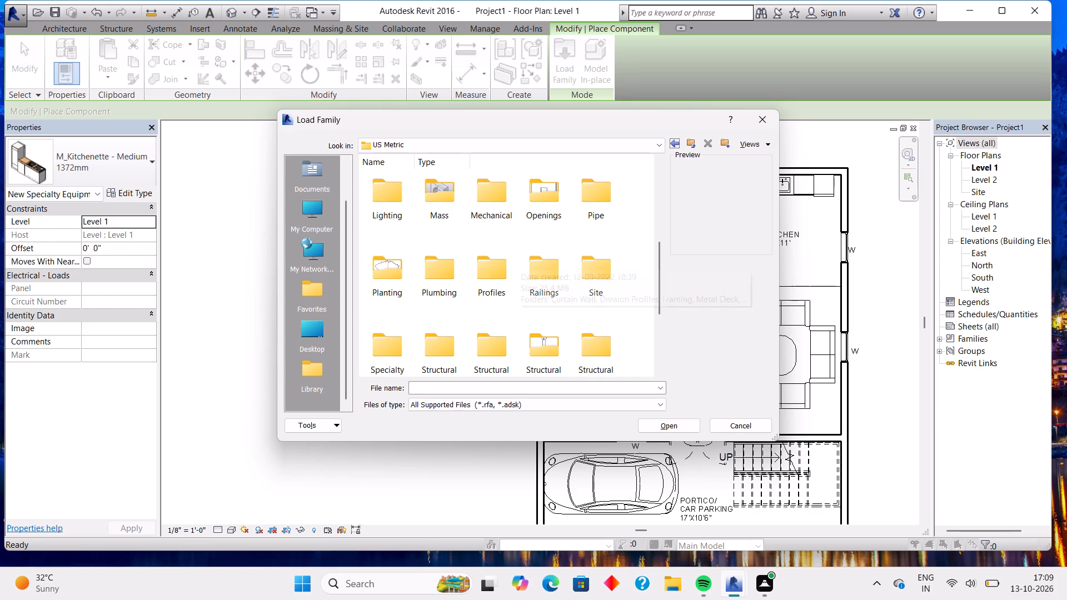
pyautogui.scroll(-2, 471, 289)
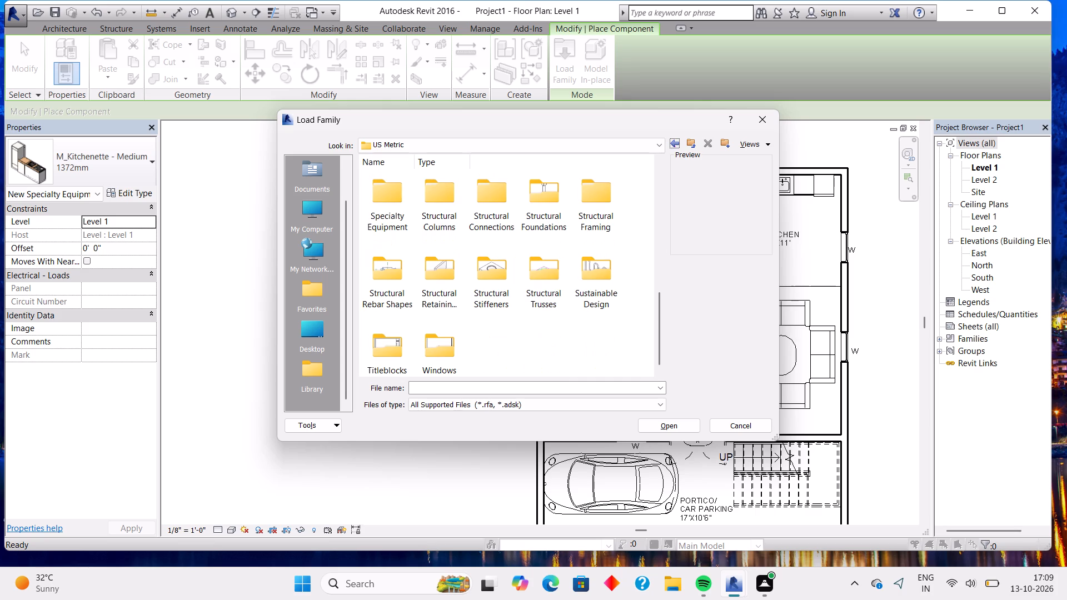
pyautogui.scroll(-1, 471, 289)
pyautogui.scroll(1, 471, 289)
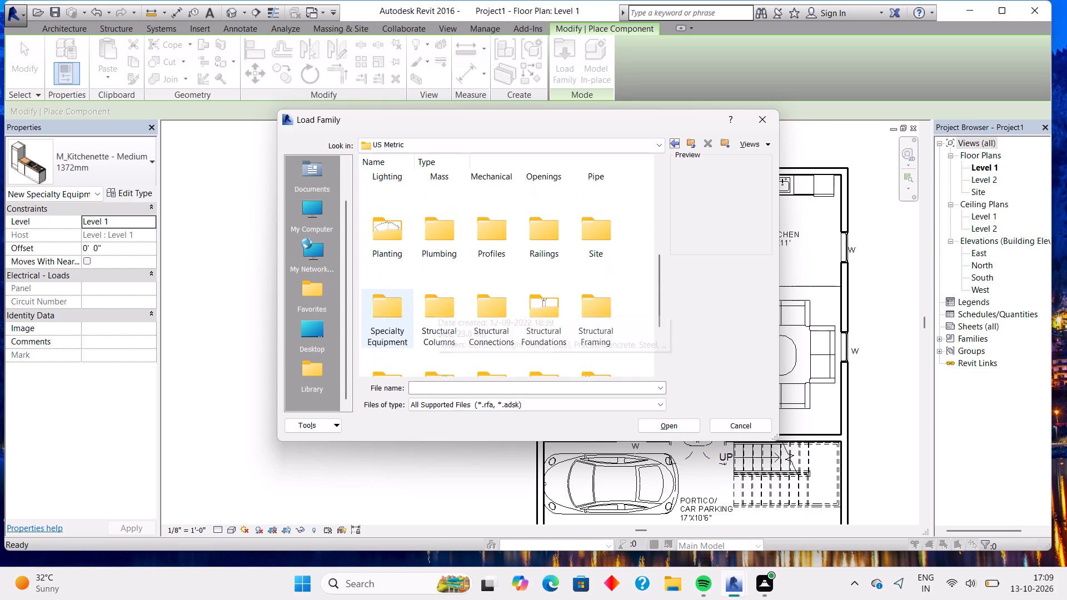
pyautogui.doubleClick(398, 312)
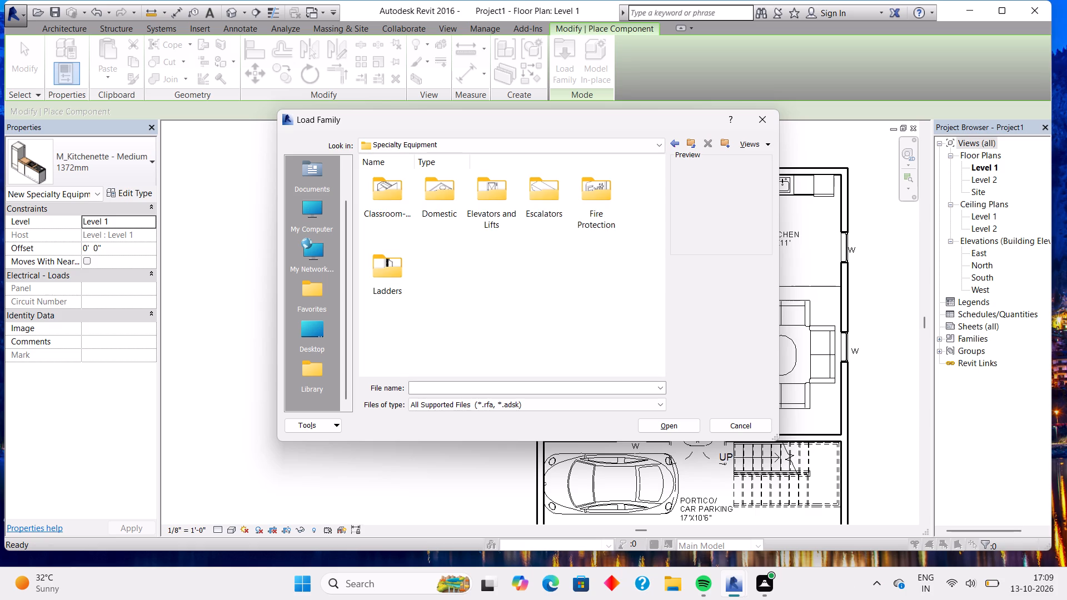
pyautogui.click(669, 139)
# Check the Casework folder's Wall Cabinets and the Detail Items folder of the US Metric library for a suitable family.
pyautogui.scroll(1, 515, 247)
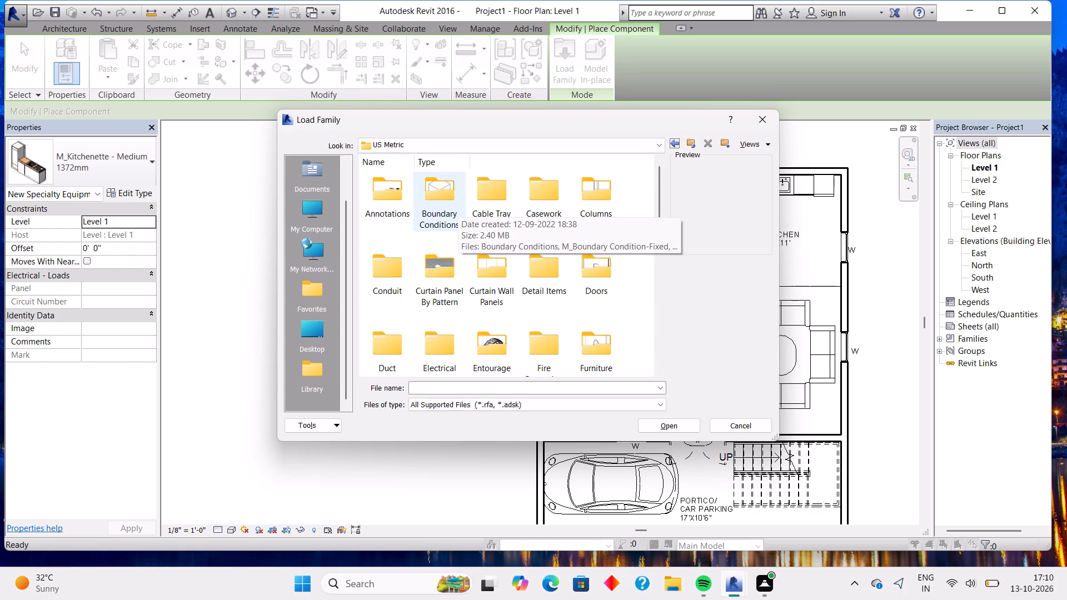
pyautogui.doubleClick(556, 189)
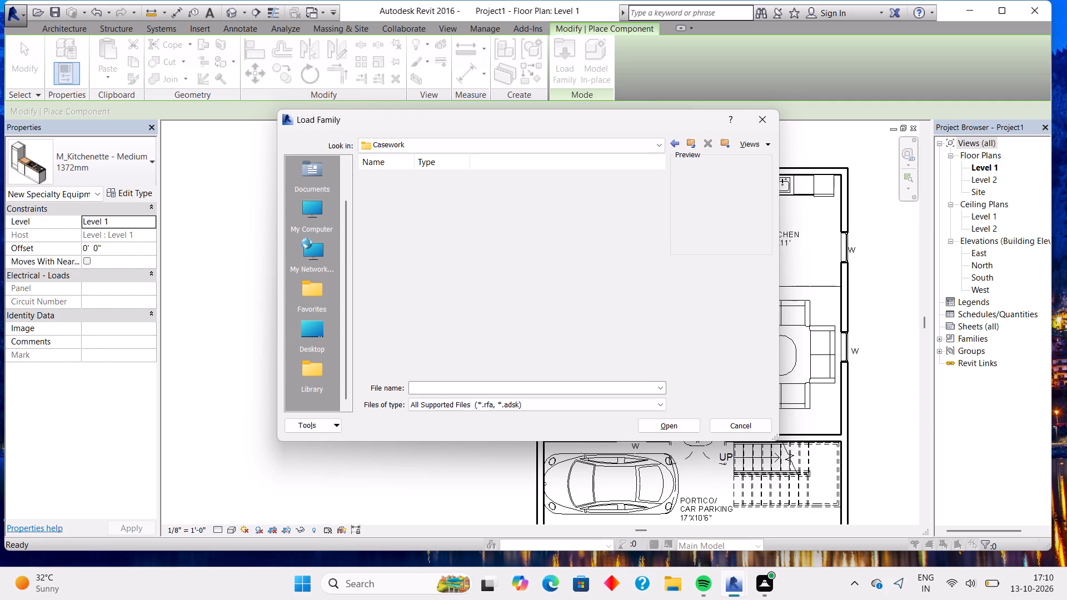
pyautogui.doubleClick(556, 188)
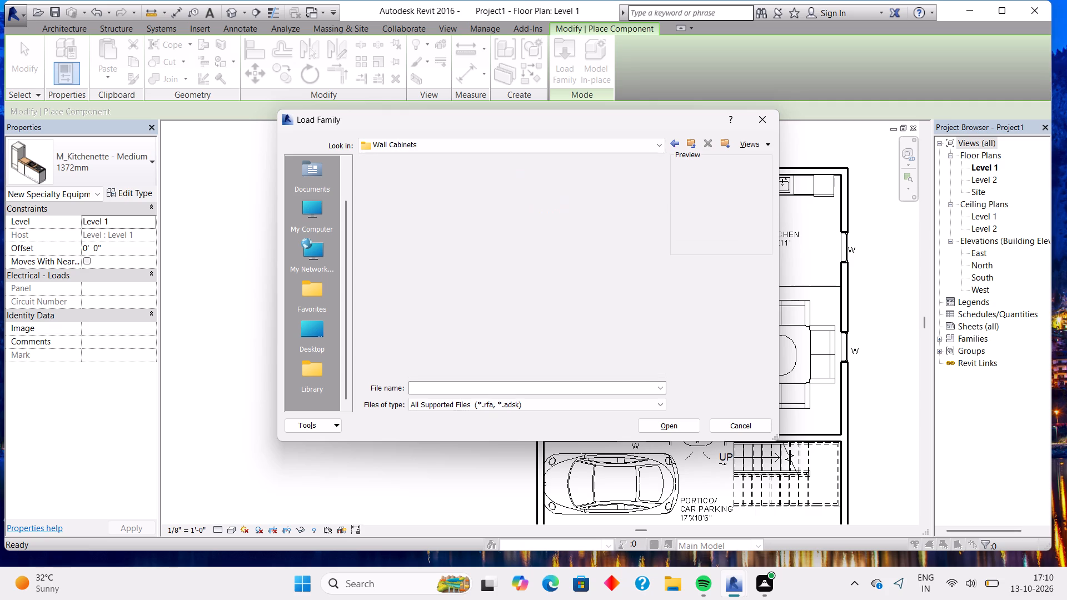
pyautogui.click(676, 142)
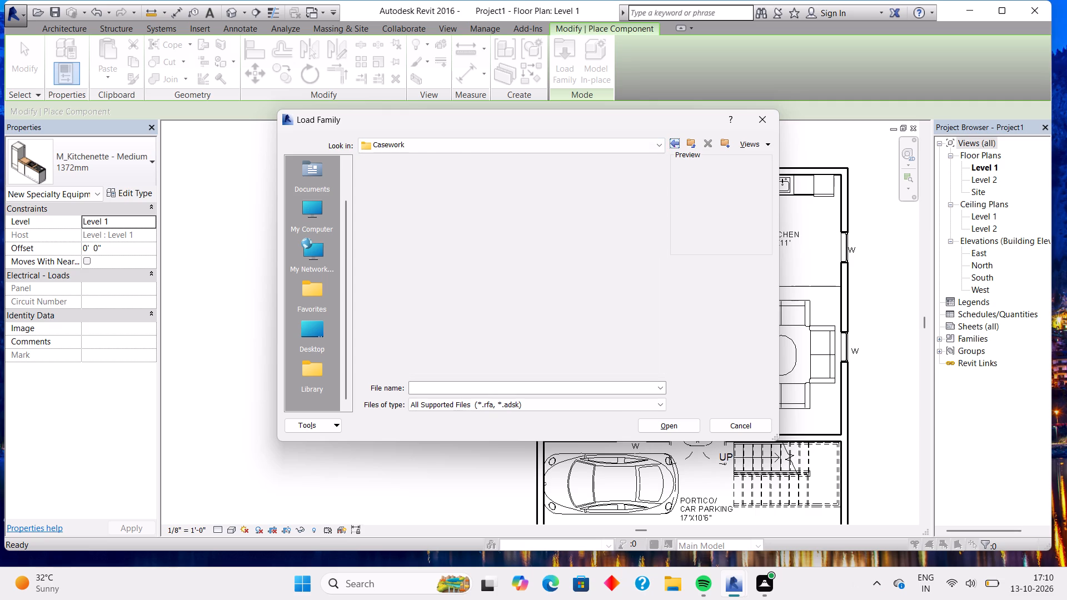
pyautogui.click(676, 142)
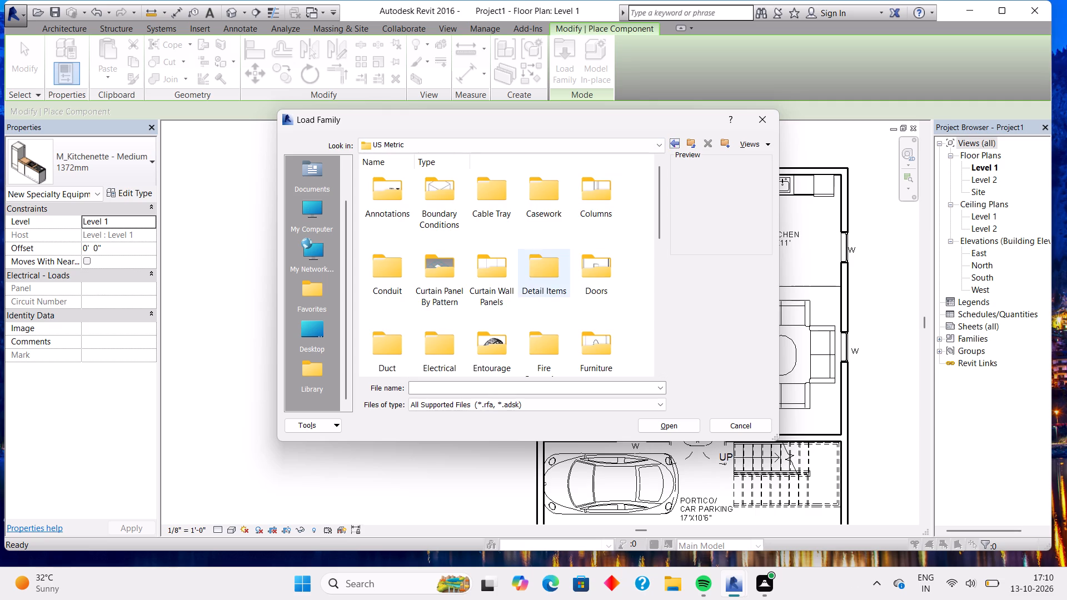
pyautogui.doubleClick(557, 266)
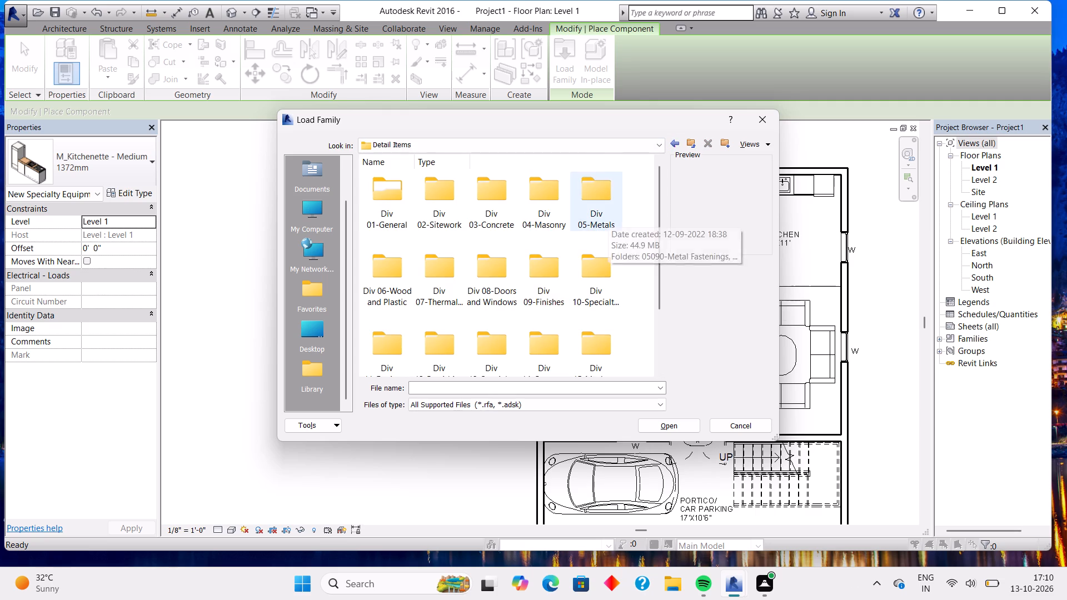
pyautogui.scroll(-6, 539, 228)
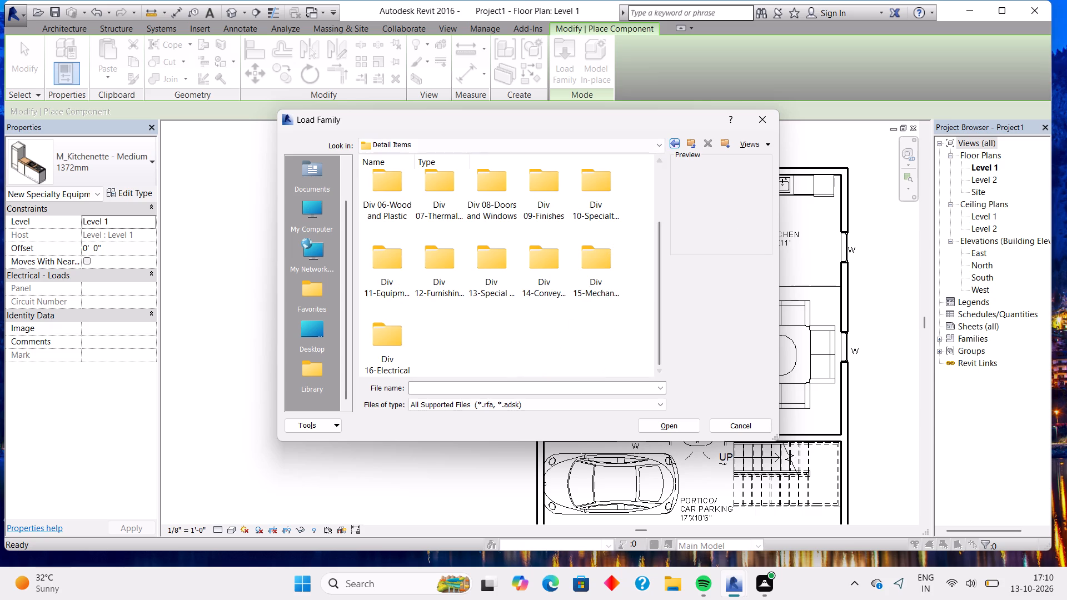
pyautogui.click(672, 139)
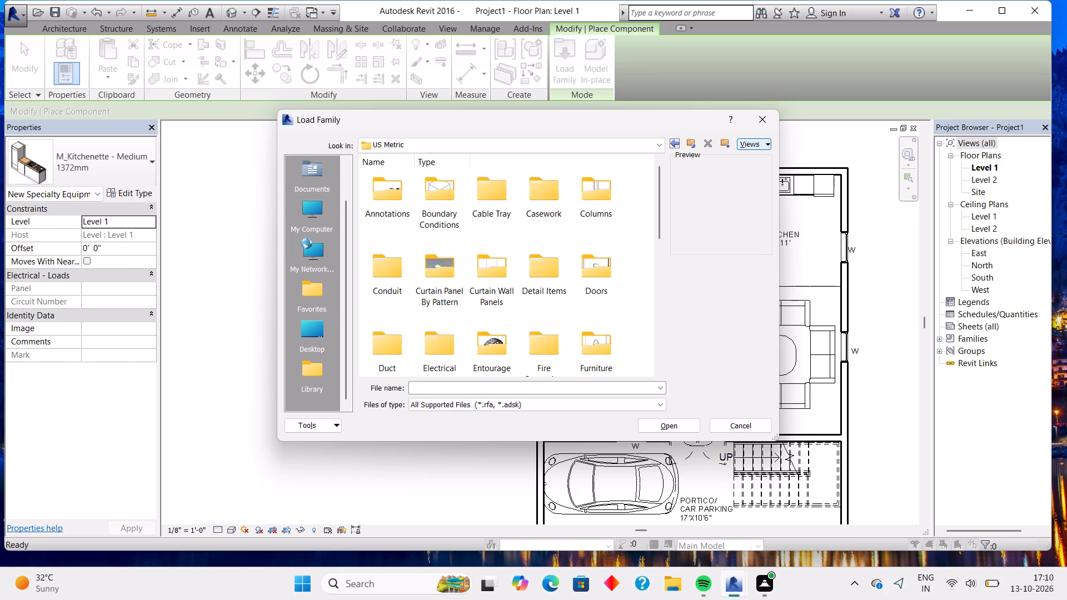
# Recheck the US Metric folders and the Conduit Fittings folder, and close the family library without loading anything.
pyautogui.scroll(-4, 515, 239)
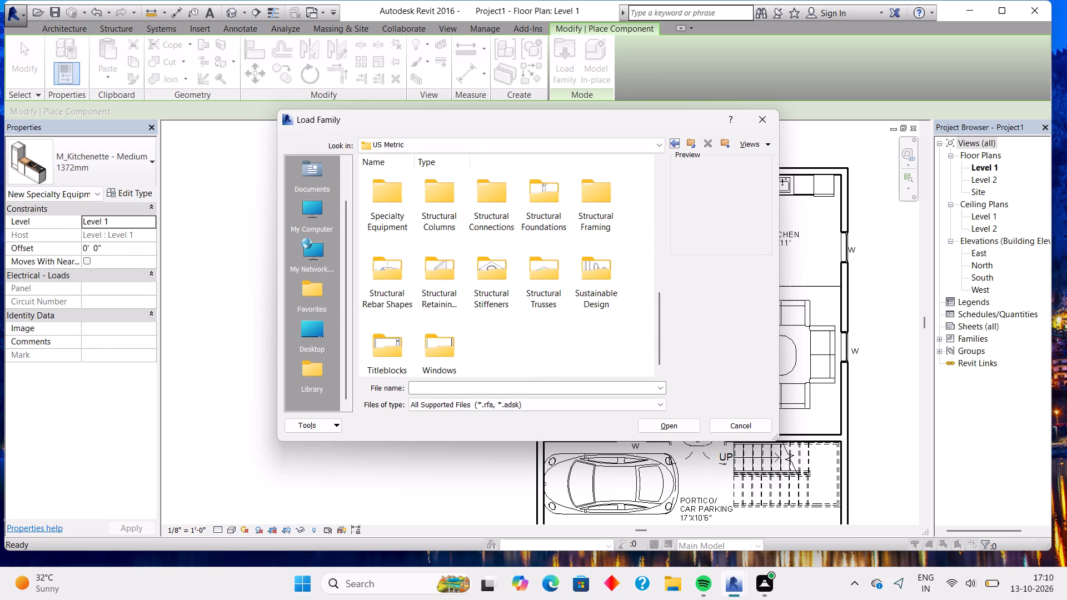
pyautogui.scroll(-6, 515, 239)
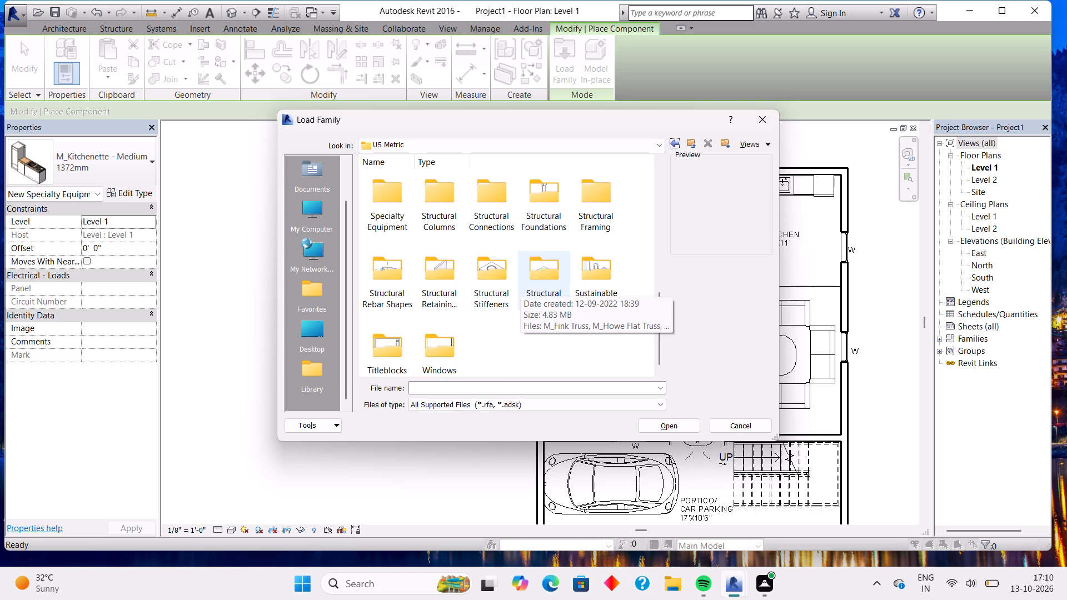
pyautogui.scroll(2, 520, 281)
pyautogui.scroll(-3, 520, 281)
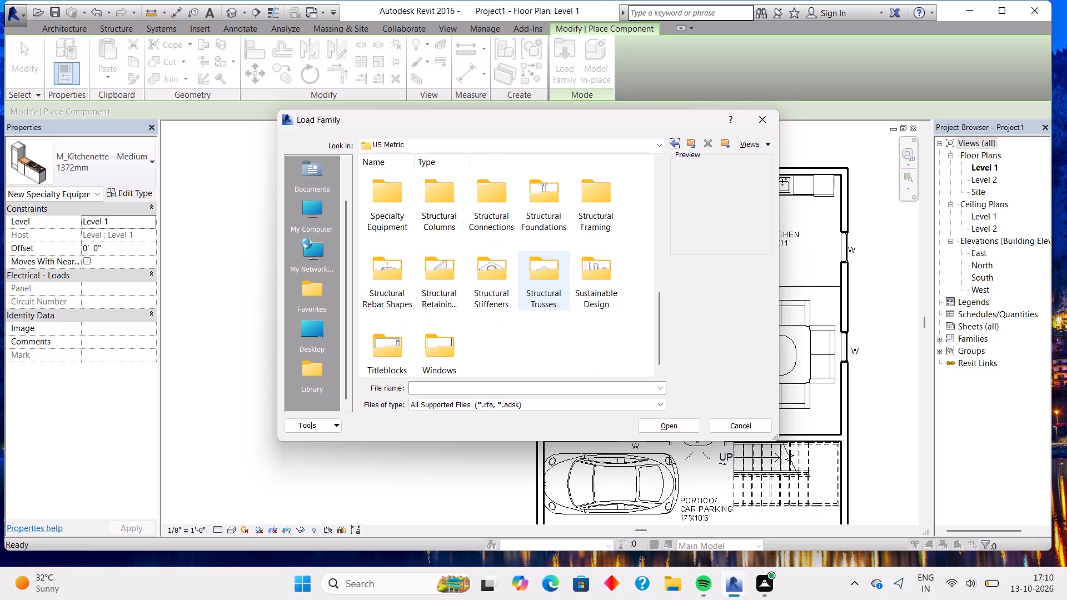
pyautogui.scroll(5, 503, 282)
pyautogui.scroll(-6, 503, 282)
pyautogui.scroll(3, 503, 282)
pyautogui.doubleClick(392, 243)
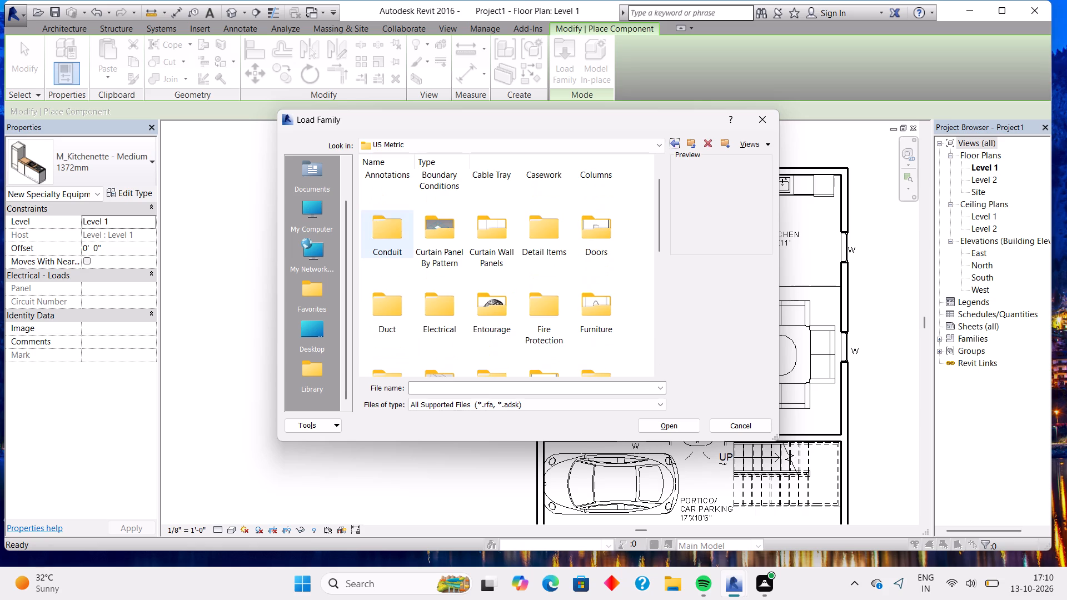
pyautogui.doubleClick(403, 201)
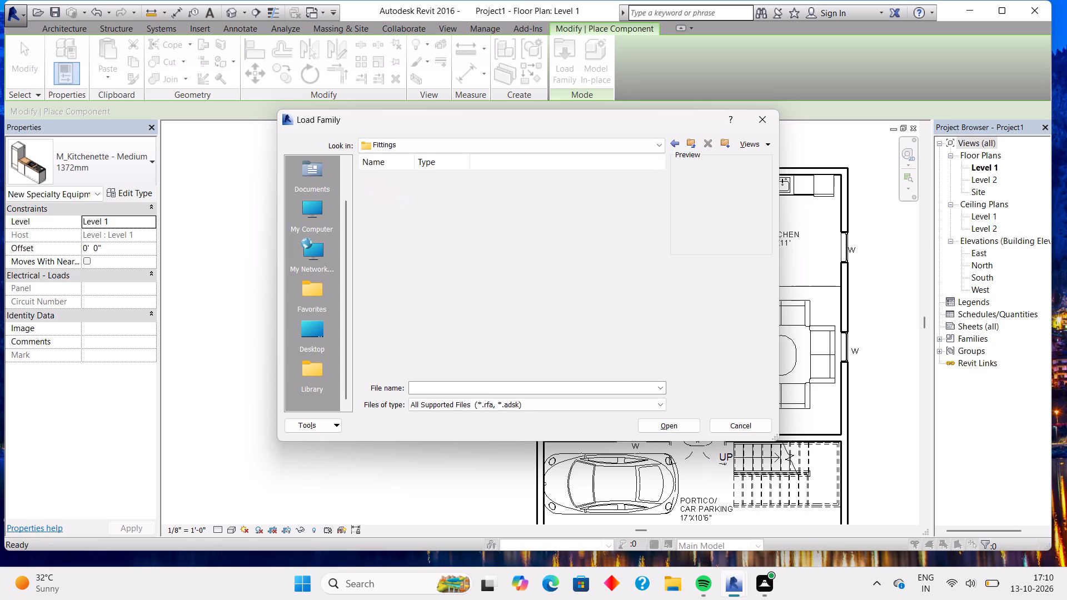
pyautogui.click(666, 144)
pyautogui.click(672, 141)
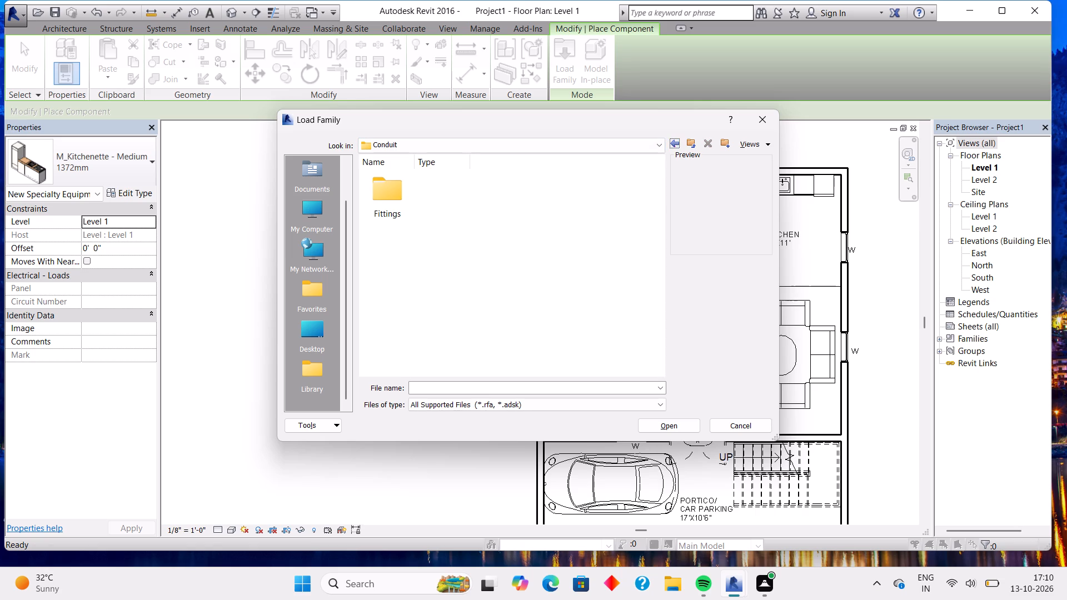
pyautogui.click(675, 142)
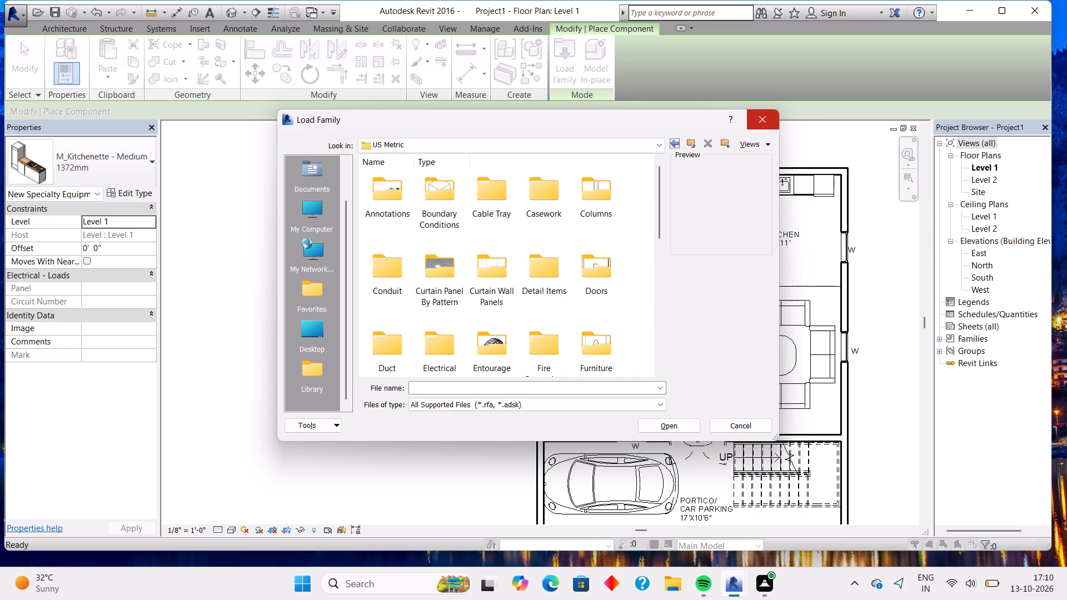
pyautogui.click(757, 123)
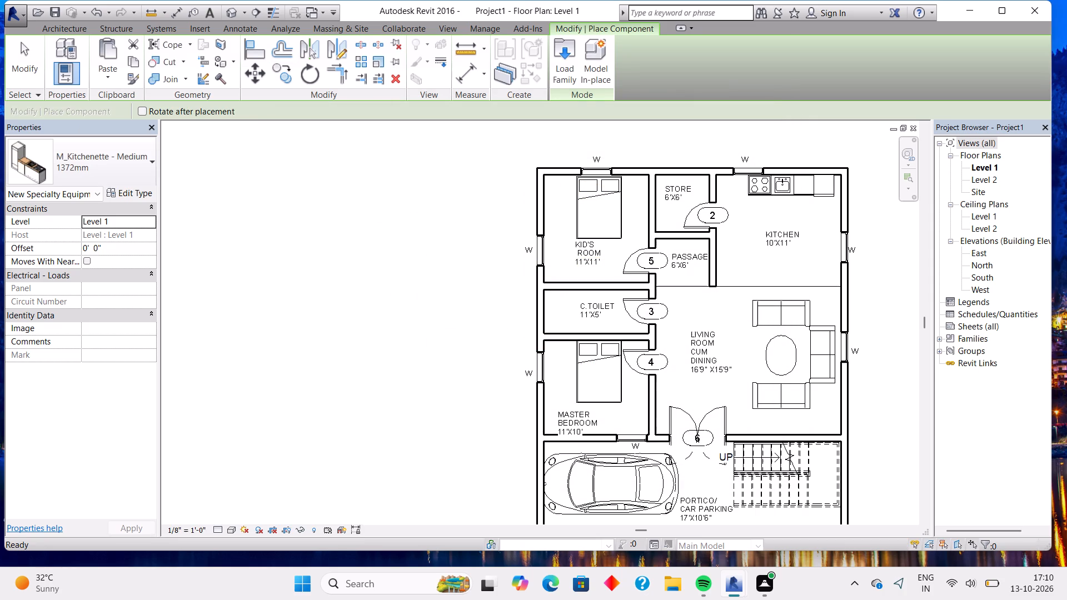
# Draw a horizontal model line across the portico, just south of the car, starting at the west wall's inner face.
pyautogui.click(79, 28)
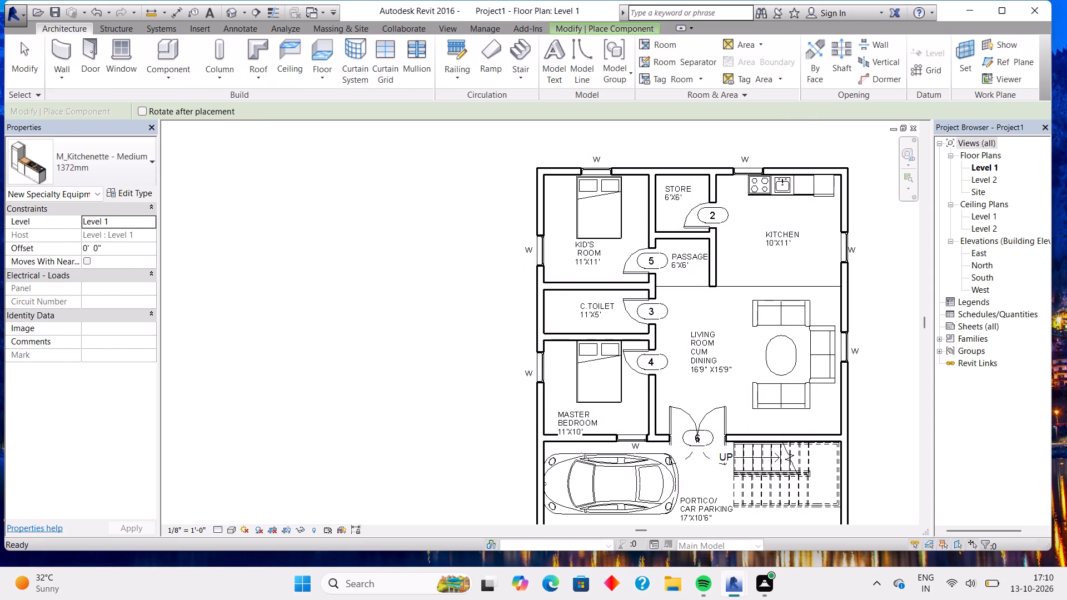
pyautogui.click(586, 61)
pyautogui.scroll(-2, 728, 367)
pyautogui.moveTo(728, 367); pyautogui.dragTo(690, 262, button='middle')
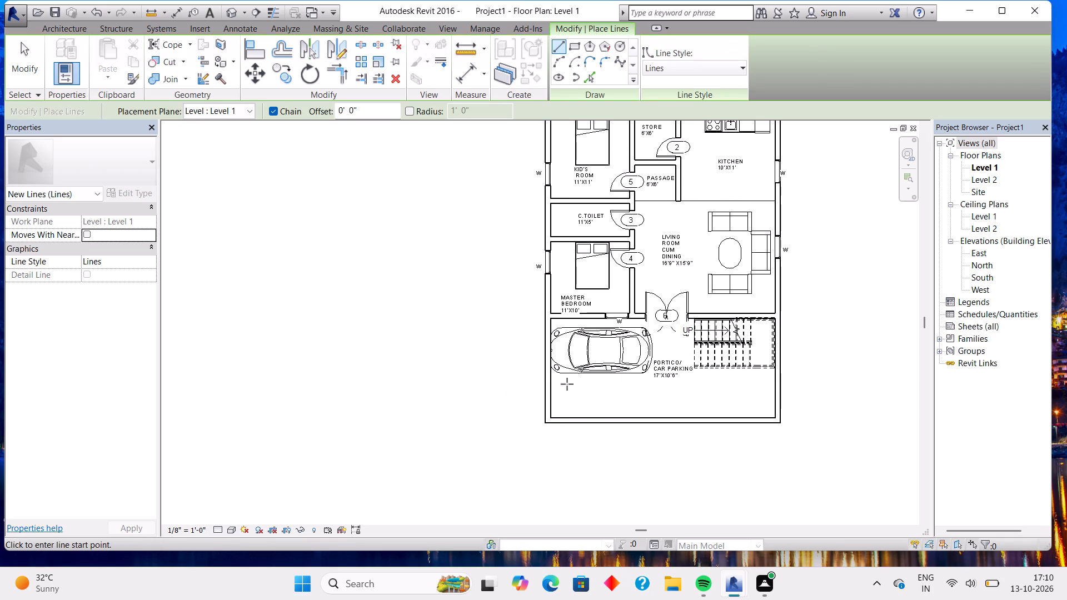
pyautogui.scroll(5, 566, 384)
pyautogui.click(534, 376)
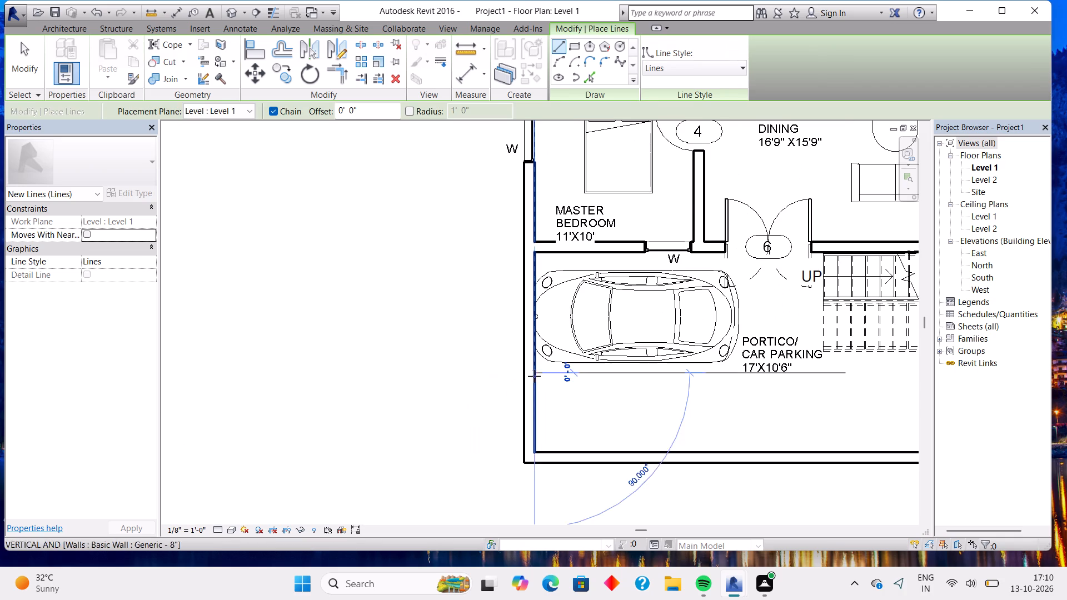
pyautogui.moveTo(904, 382); pyautogui.dragTo(808, 382, button='middle')
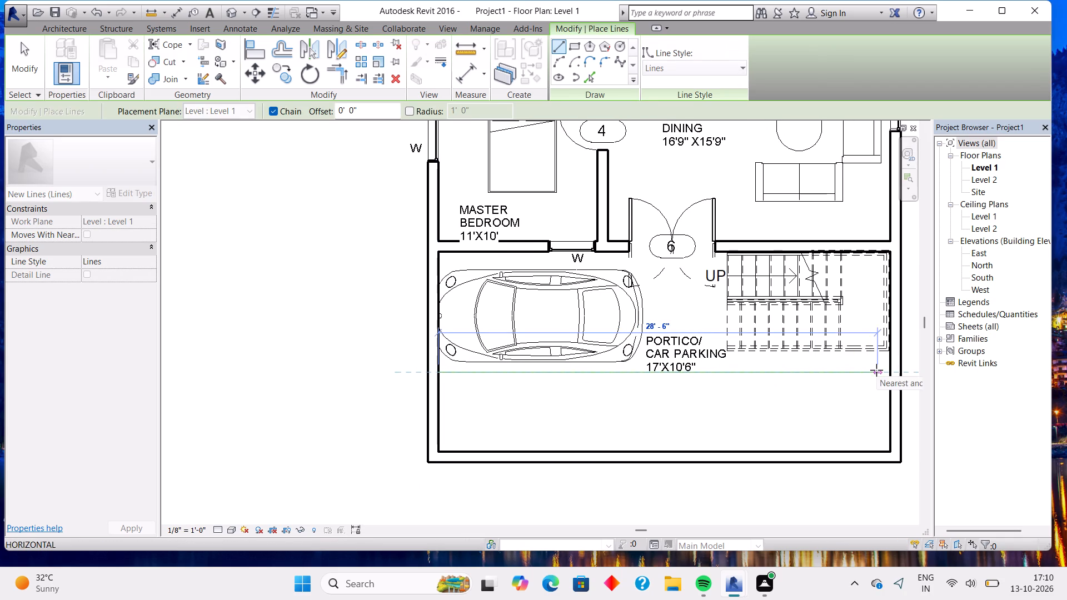
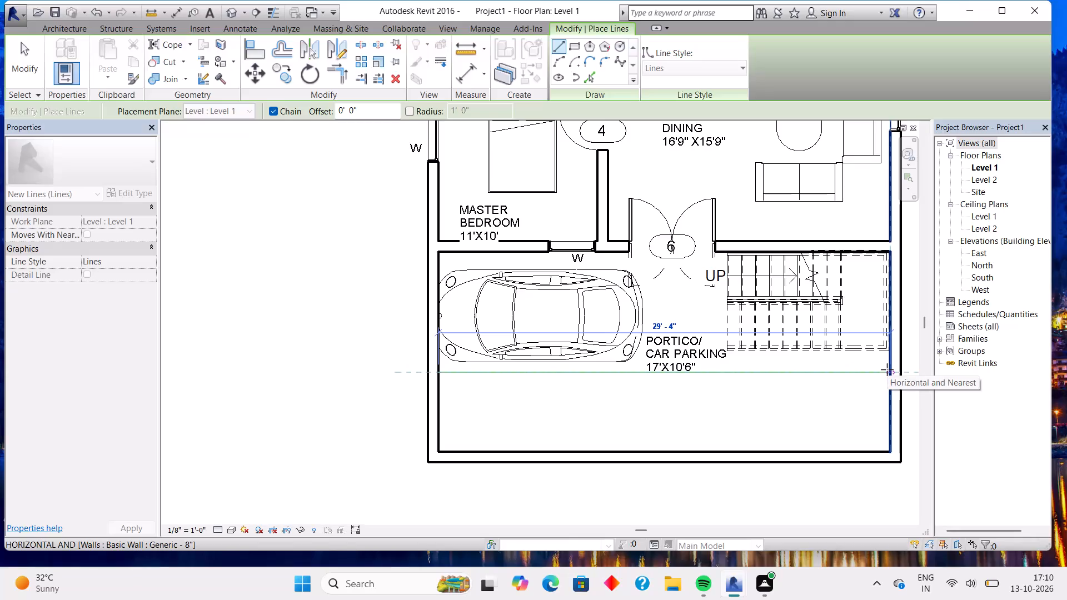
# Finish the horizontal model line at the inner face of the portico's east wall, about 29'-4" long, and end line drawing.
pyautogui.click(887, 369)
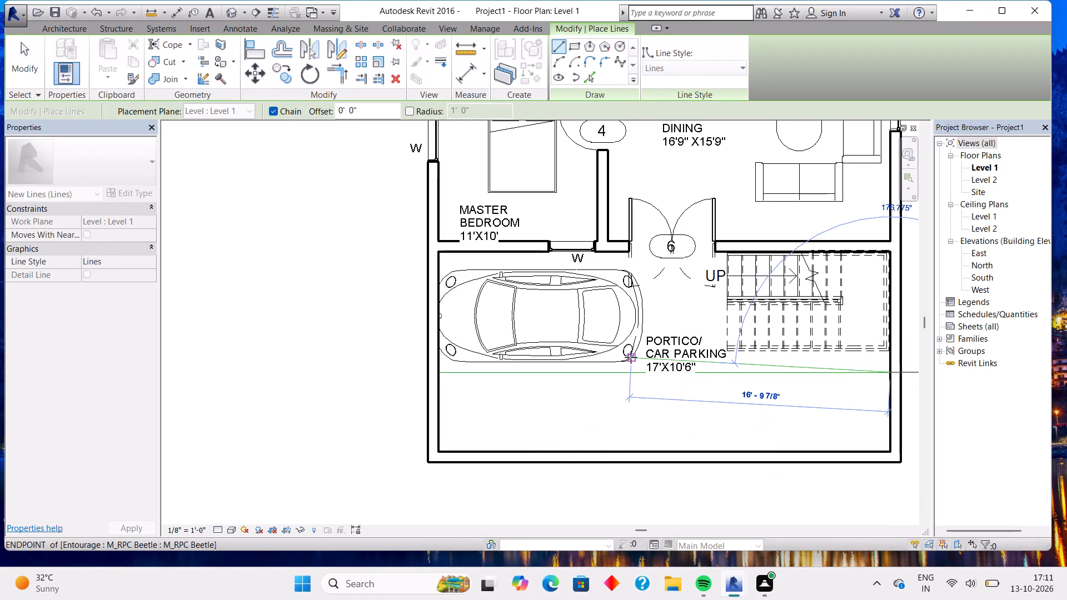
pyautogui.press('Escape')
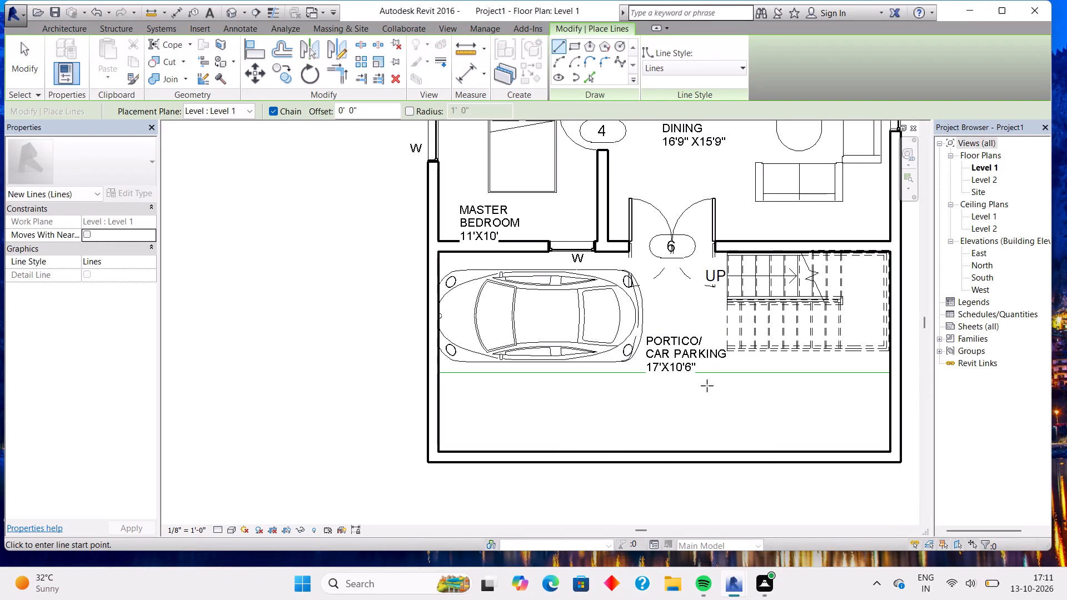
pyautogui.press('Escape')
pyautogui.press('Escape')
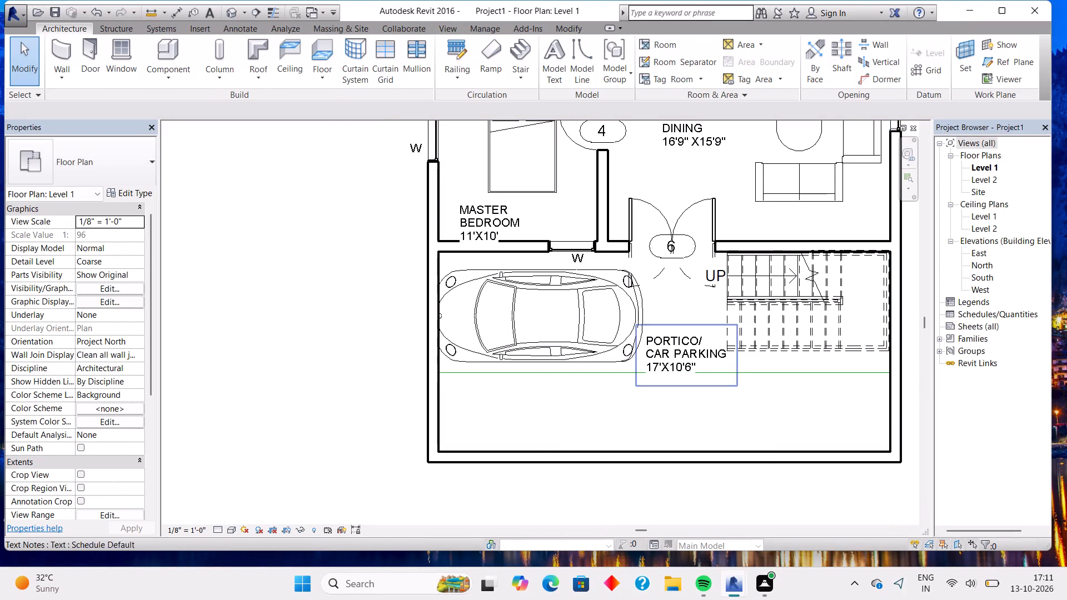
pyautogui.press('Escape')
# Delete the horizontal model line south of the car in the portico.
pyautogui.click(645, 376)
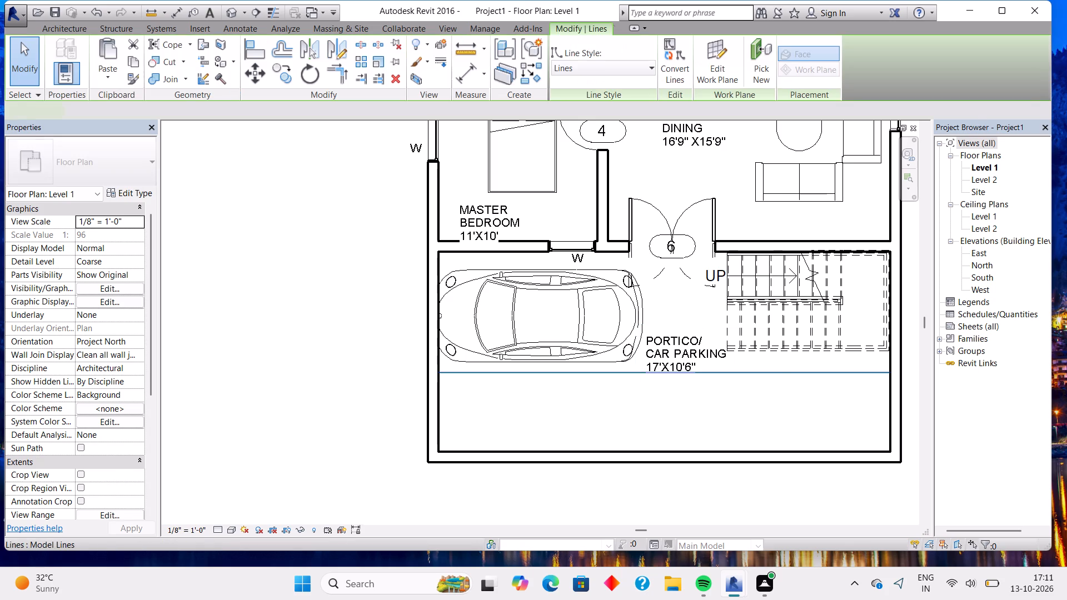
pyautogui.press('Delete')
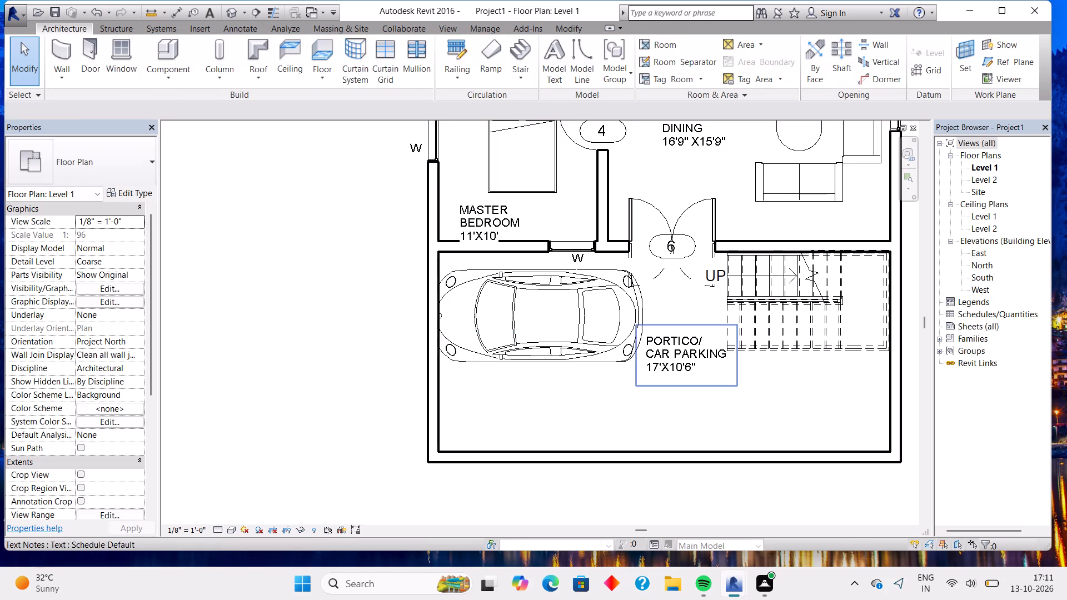
# Draw a horizontal Thin Lines detail line about 29'-4" long across the portico, south of the car, between the side walls' inner faces.
pyautogui.click(257, 27)
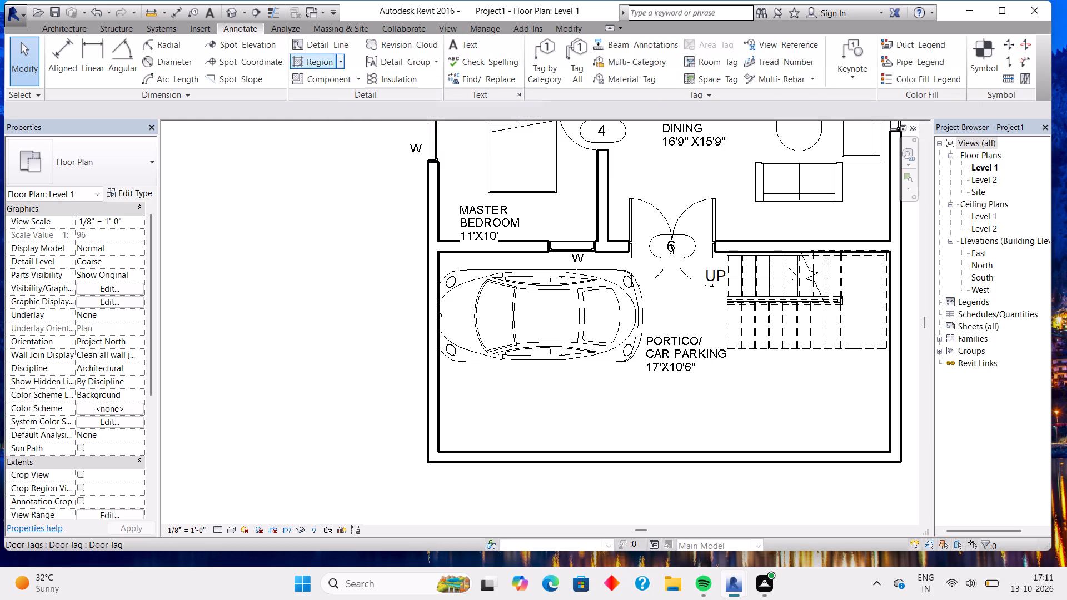
pyautogui.click(320, 47)
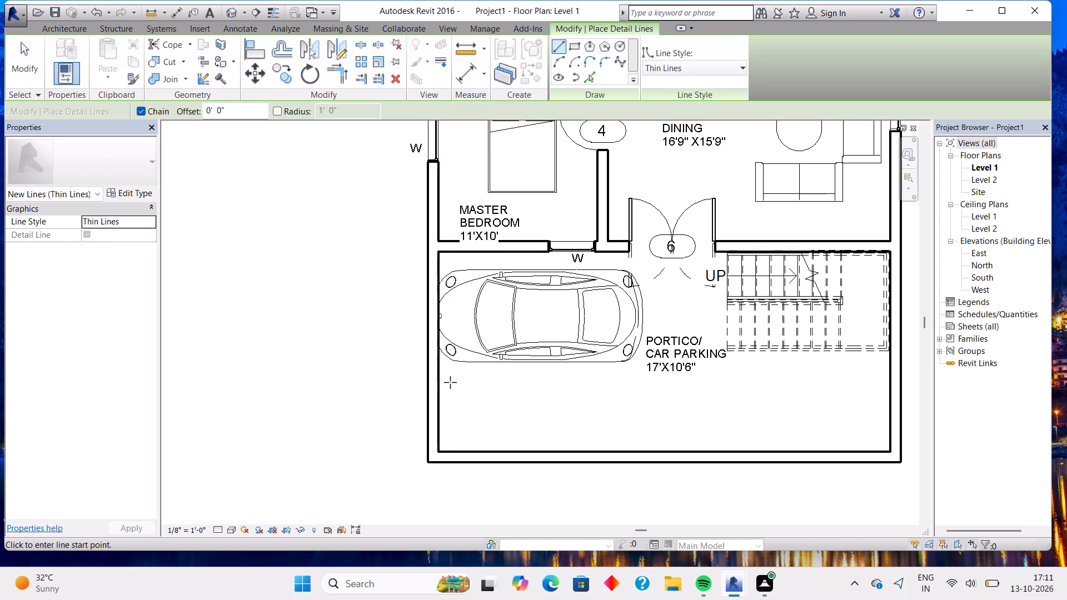
pyautogui.click(440, 383)
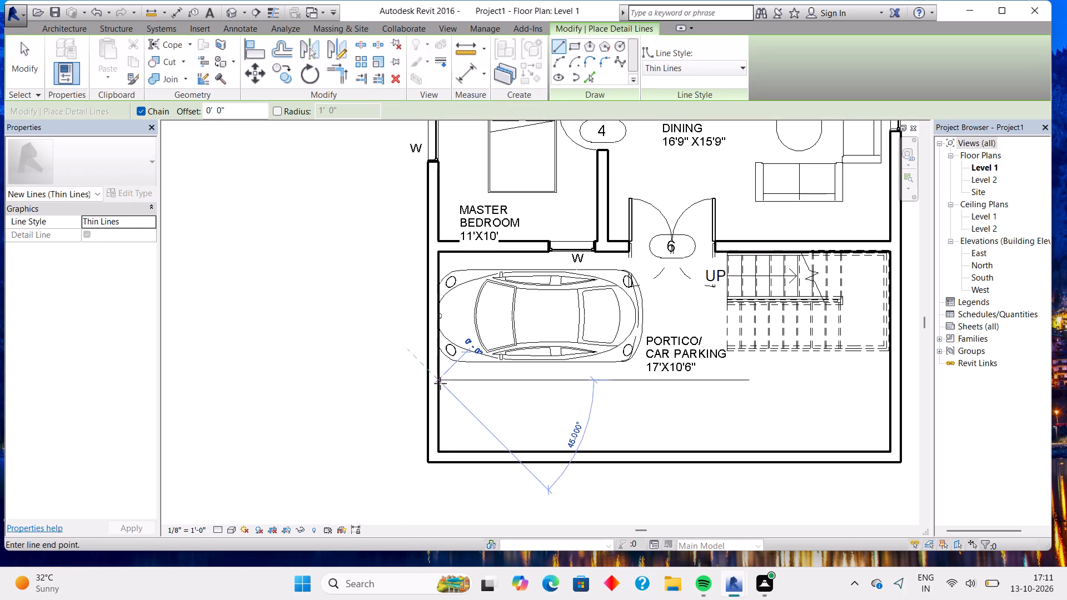
pyautogui.click(887, 384)
pyautogui.press('Escape')
pyautogui.scroll(-2, 755, 378)
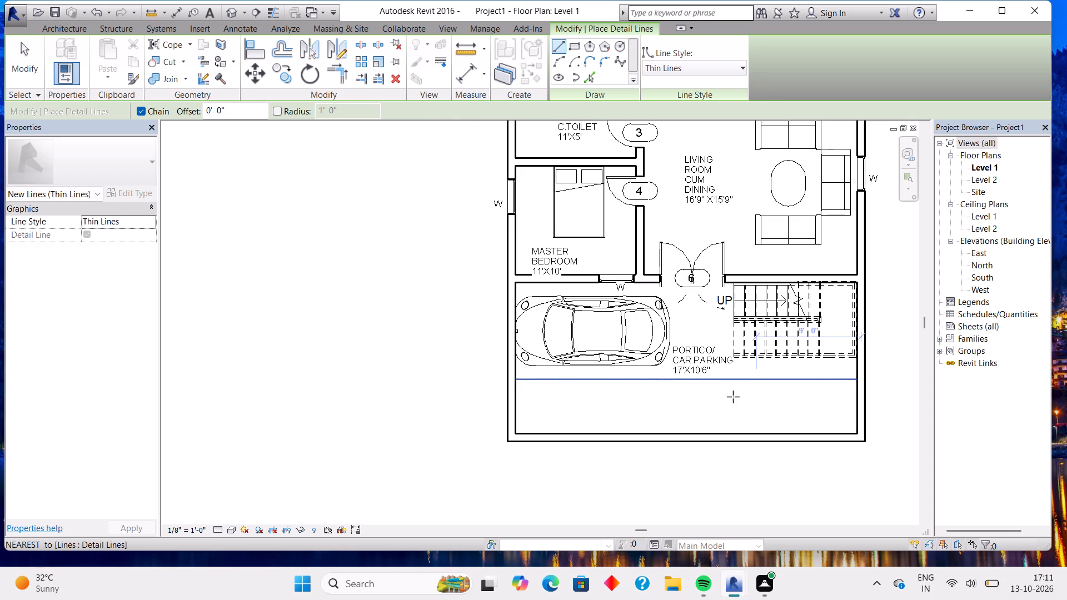
pyautogui.scroll(-2, 712, 286)
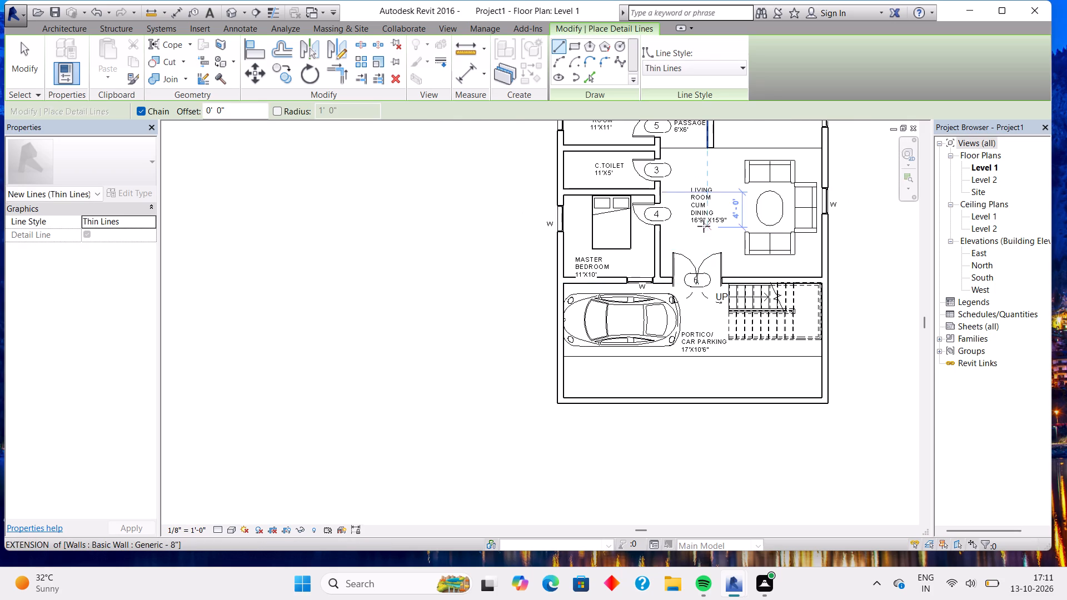
pyautogui.moveTo(704, 226); pyautogui.dragTo(626, 363, button='middle')
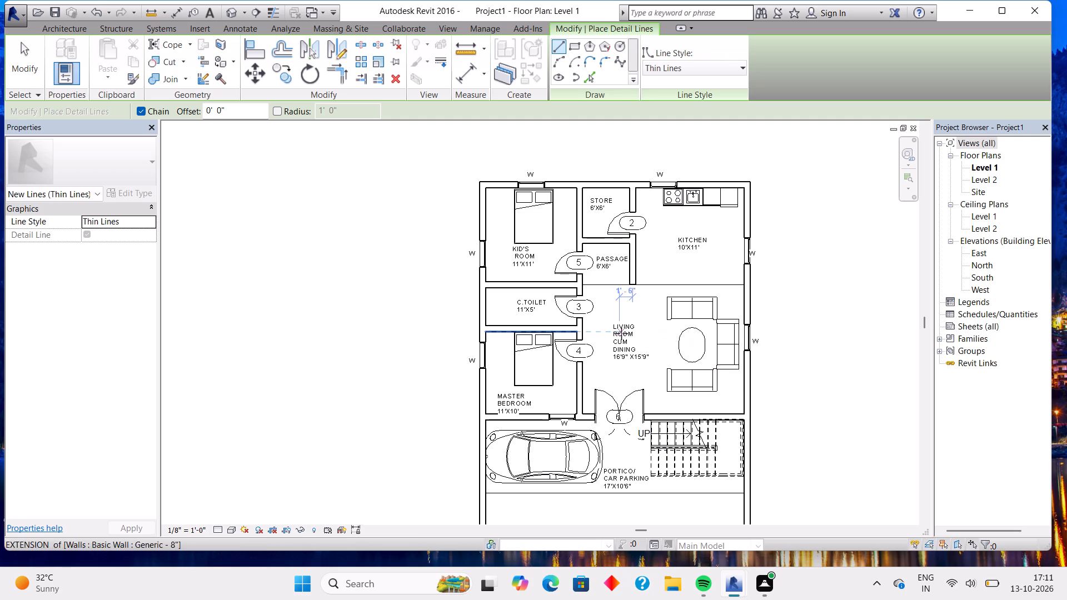
pyautogui.press('Escape')
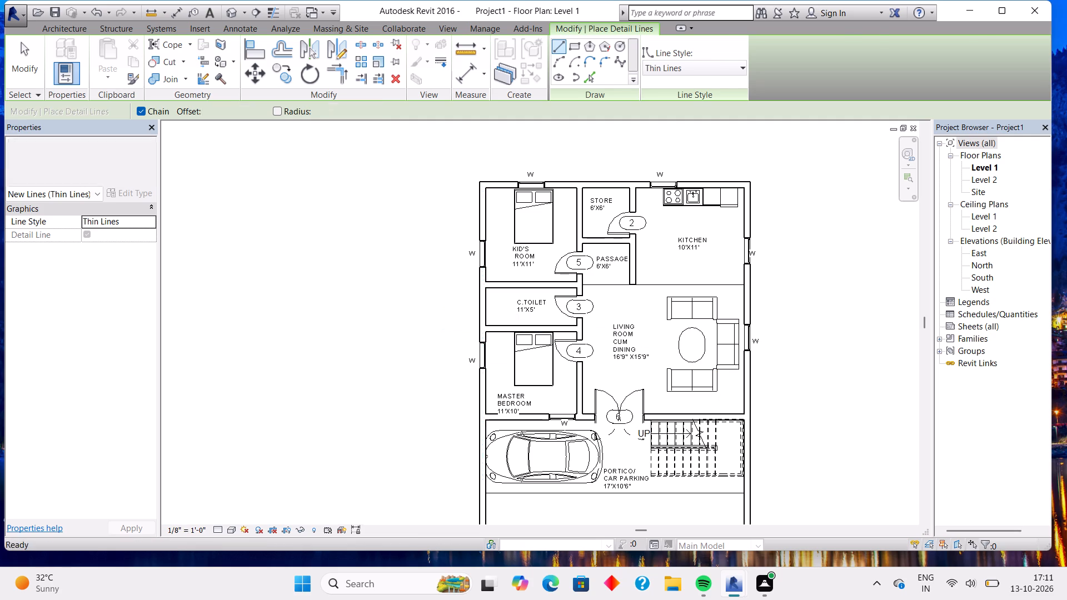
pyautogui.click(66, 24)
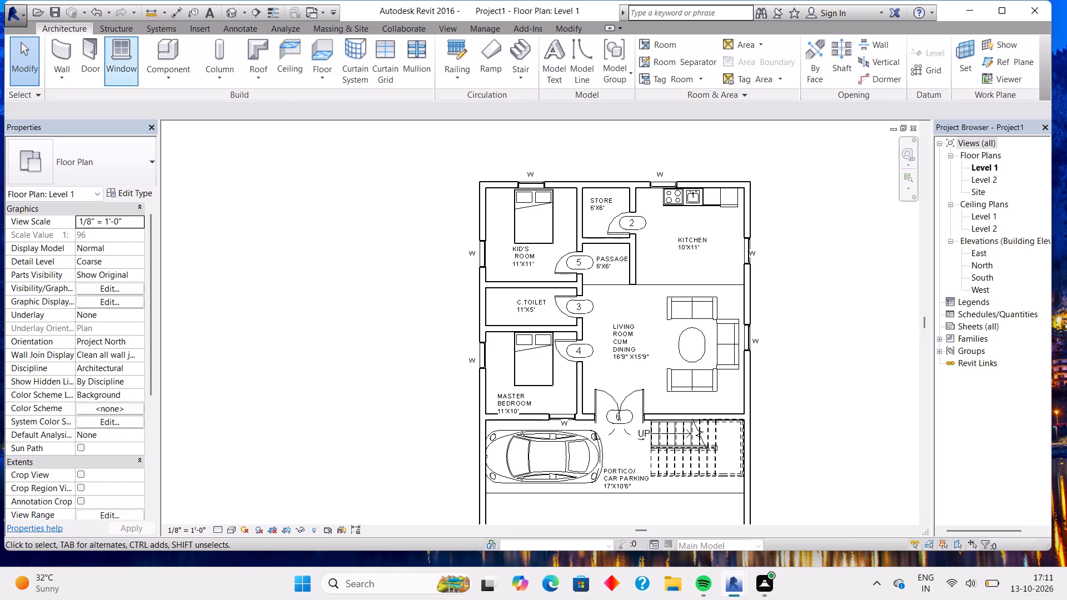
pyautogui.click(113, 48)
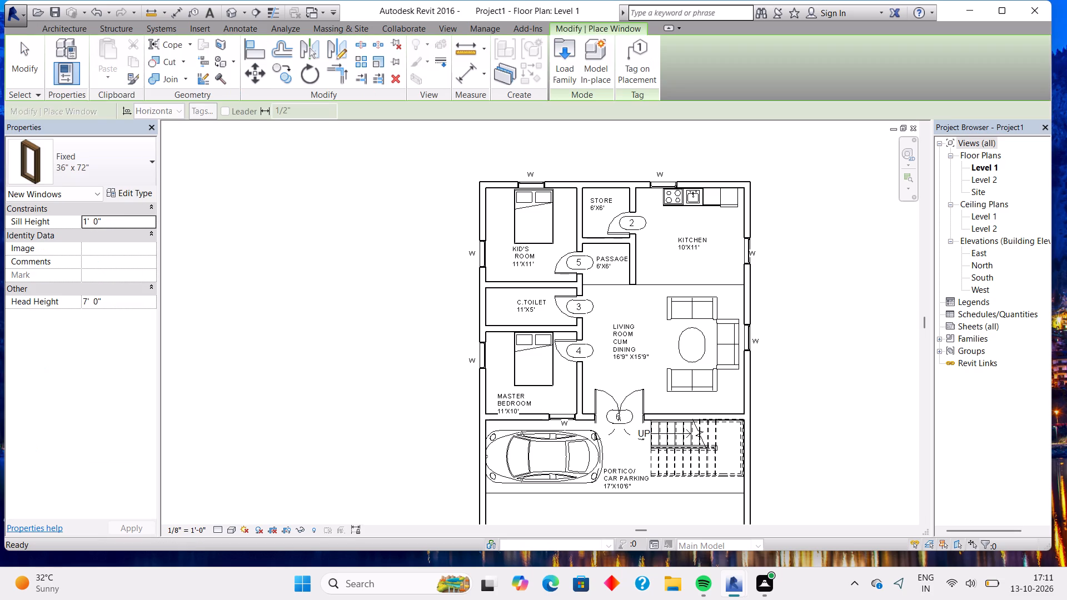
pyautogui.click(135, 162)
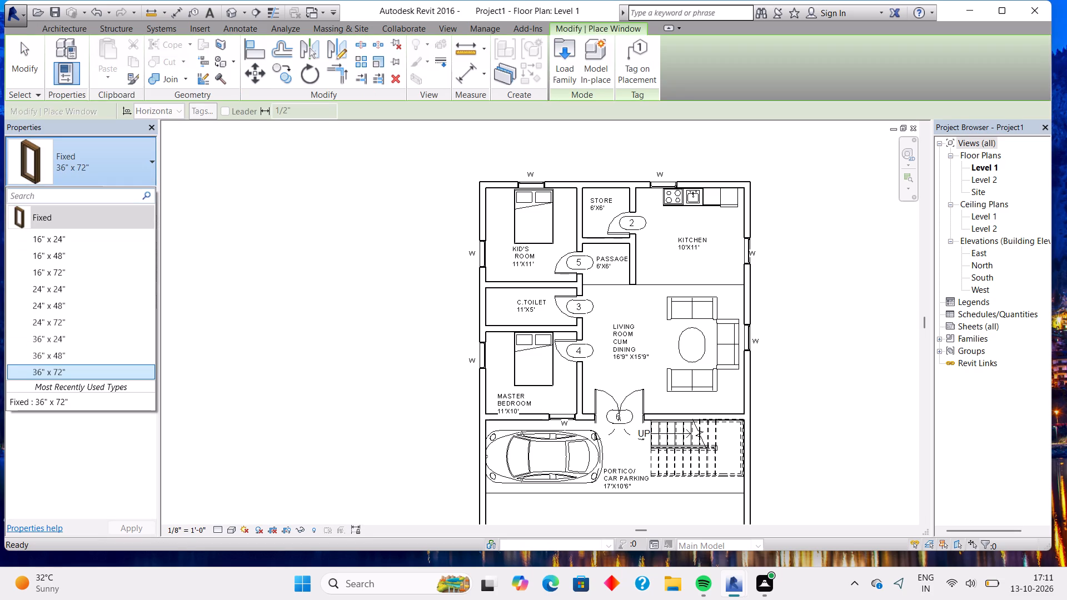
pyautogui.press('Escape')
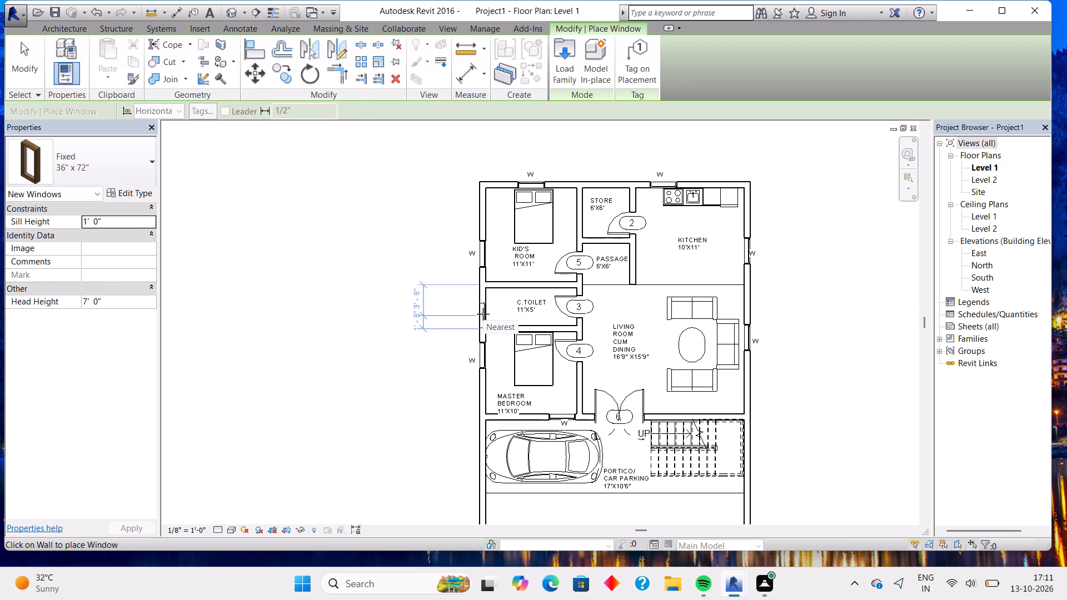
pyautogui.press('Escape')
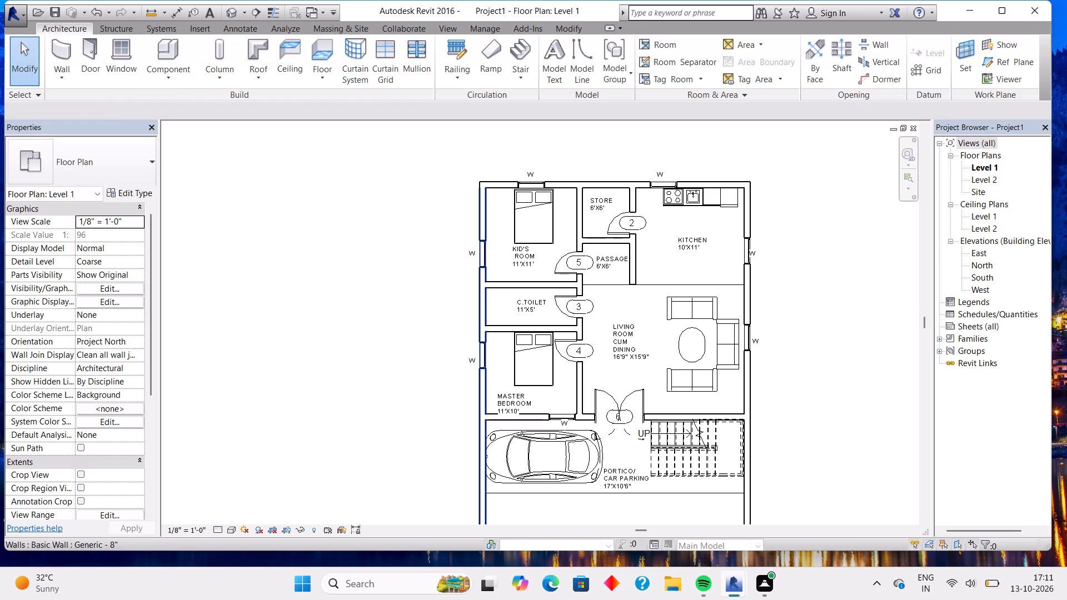
# Start loading a component family and browse from the C: drive to the US Metric folder of the Revit 2016 libraries.
pyautogui.scroll(-2, 371, 314)
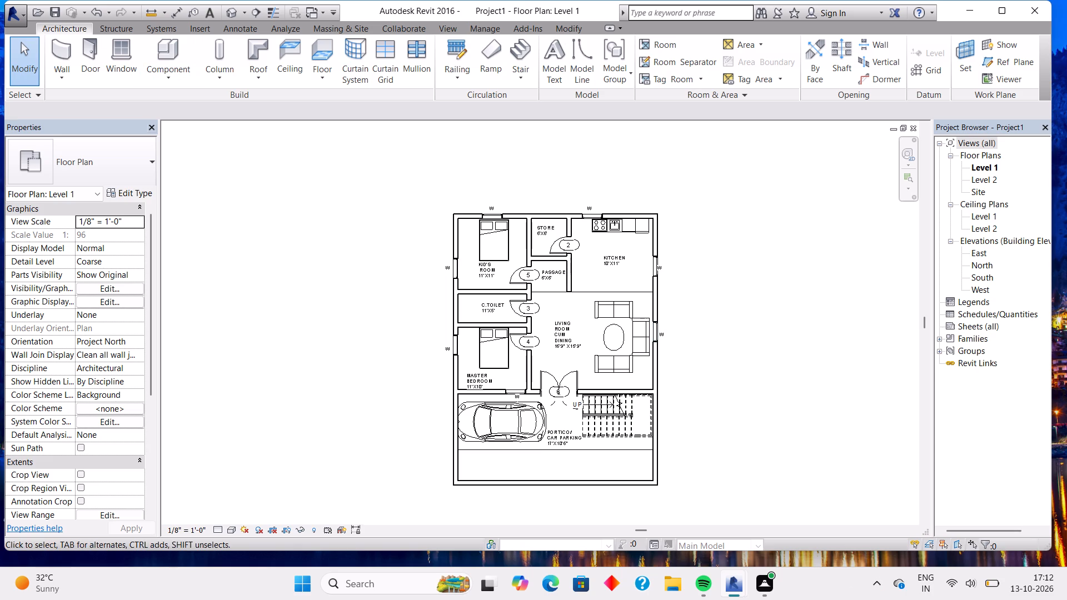
pyautogui.click(161, 48)
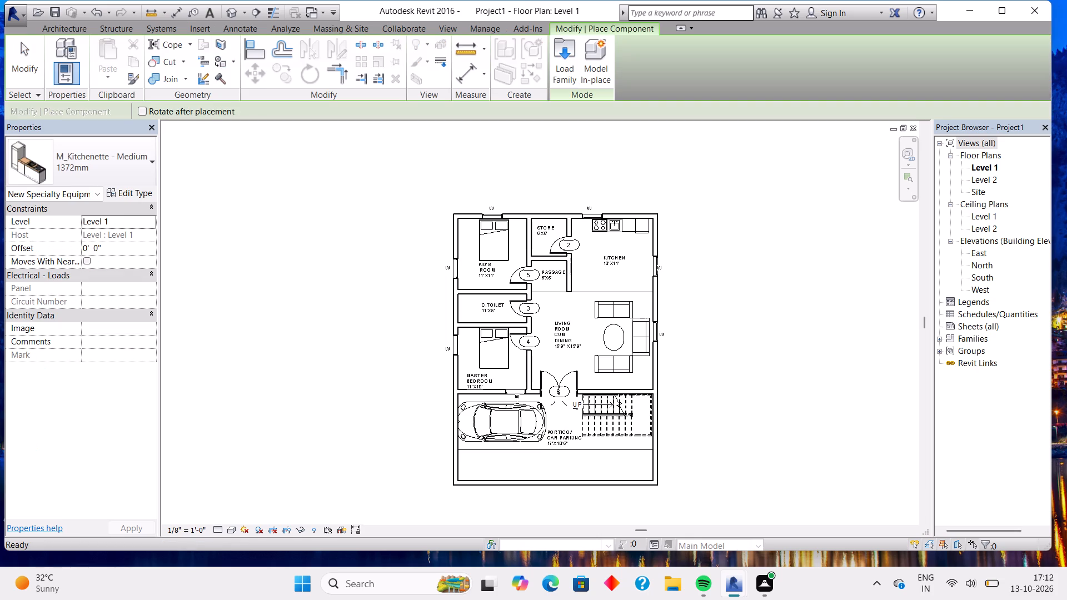
pyautogui.click(569, 48)
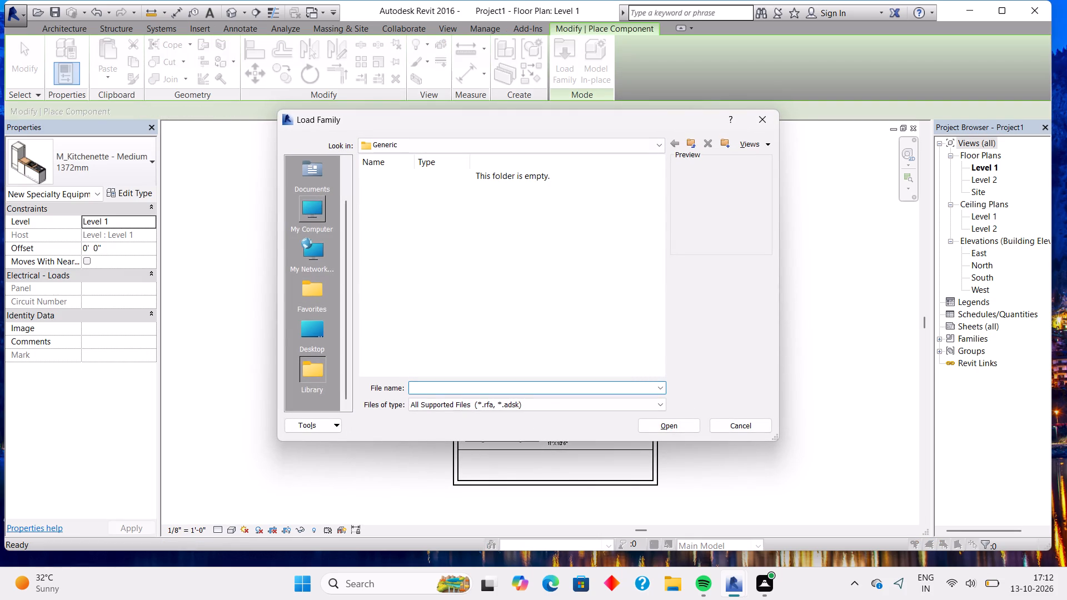
pyautogui.doubleClick(308, 222)
pyautogui.doubleClick(402, 216)
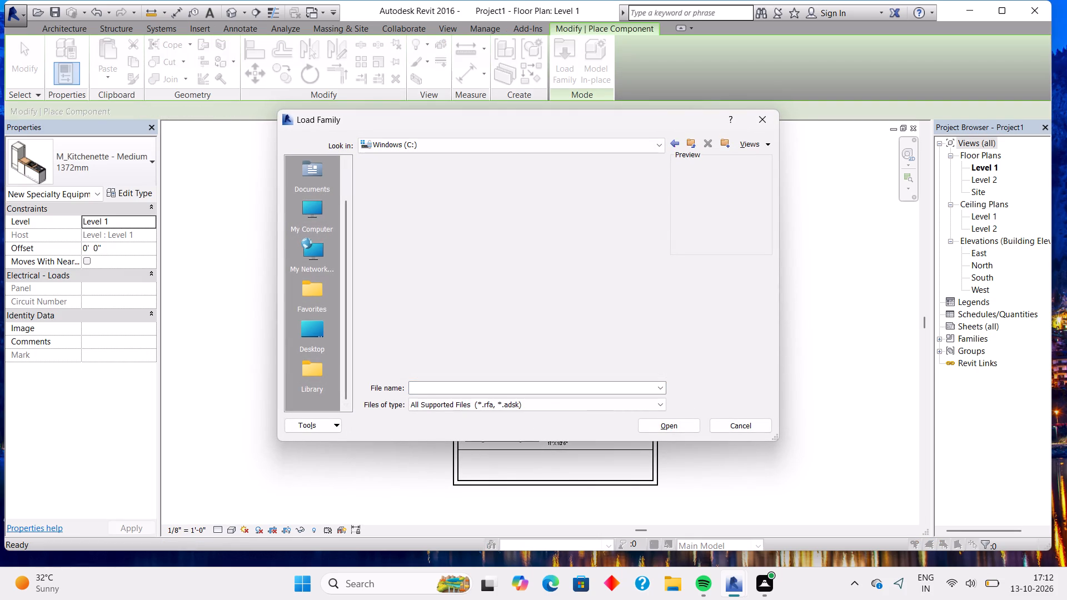
pyautogui.doubleClick(443, 199)
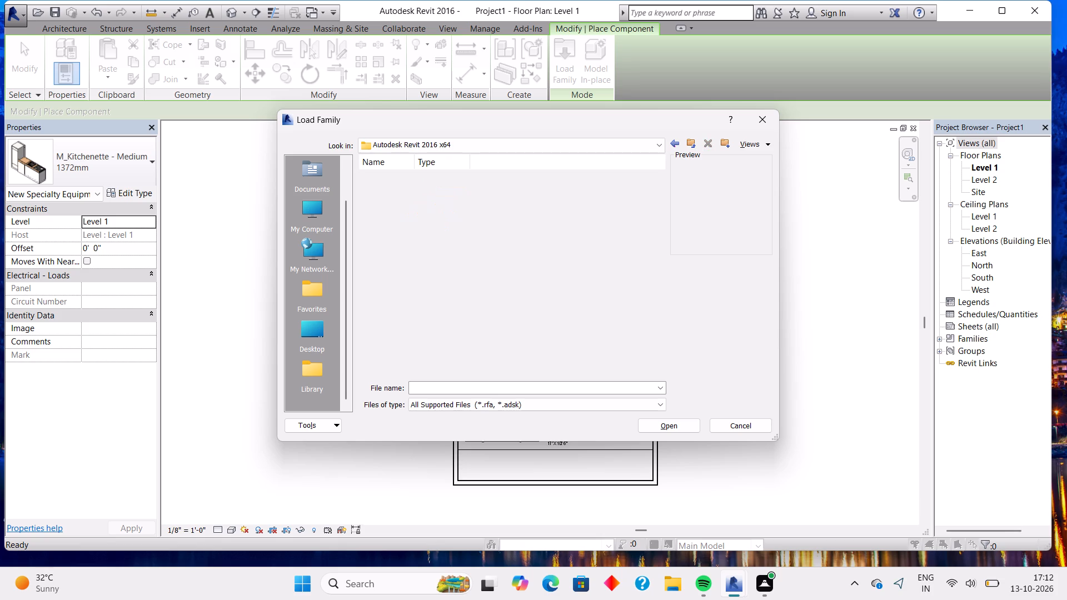
pyautogui.doubleClick(453, 201)
pyautogui.doubleClick(453, 201)
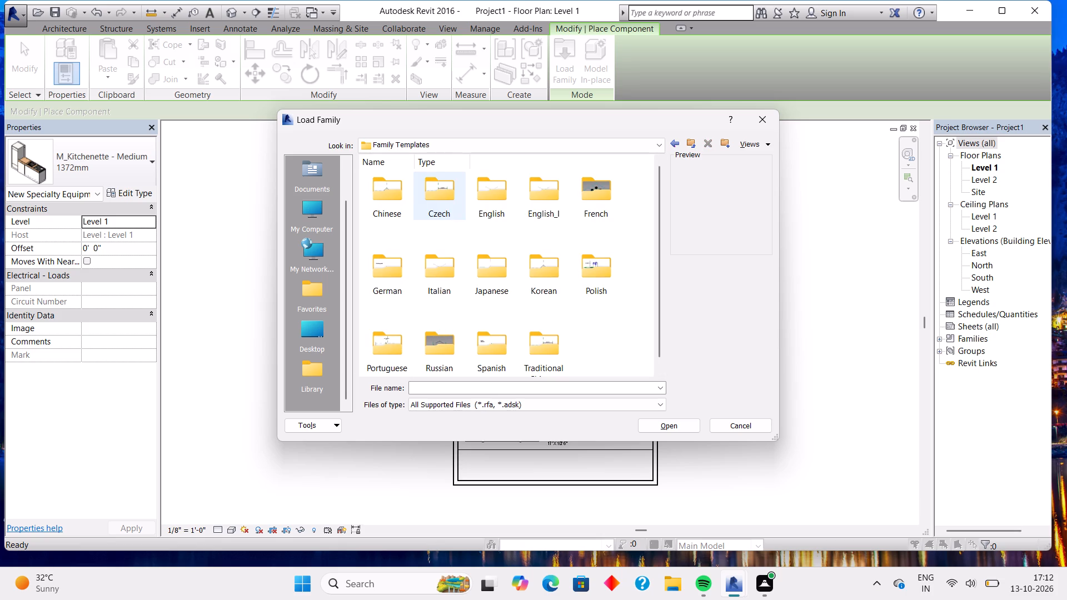
pyautogui.click(671, 143)
pyautogui.doubleClick(542, 204)
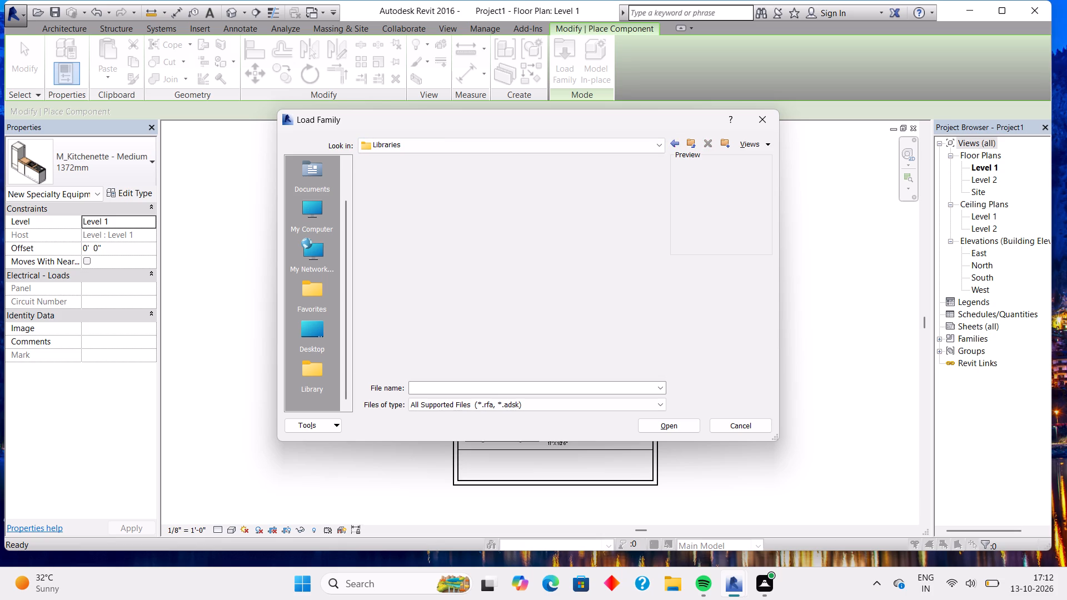
pyautogui.doubleClick(445, 201)
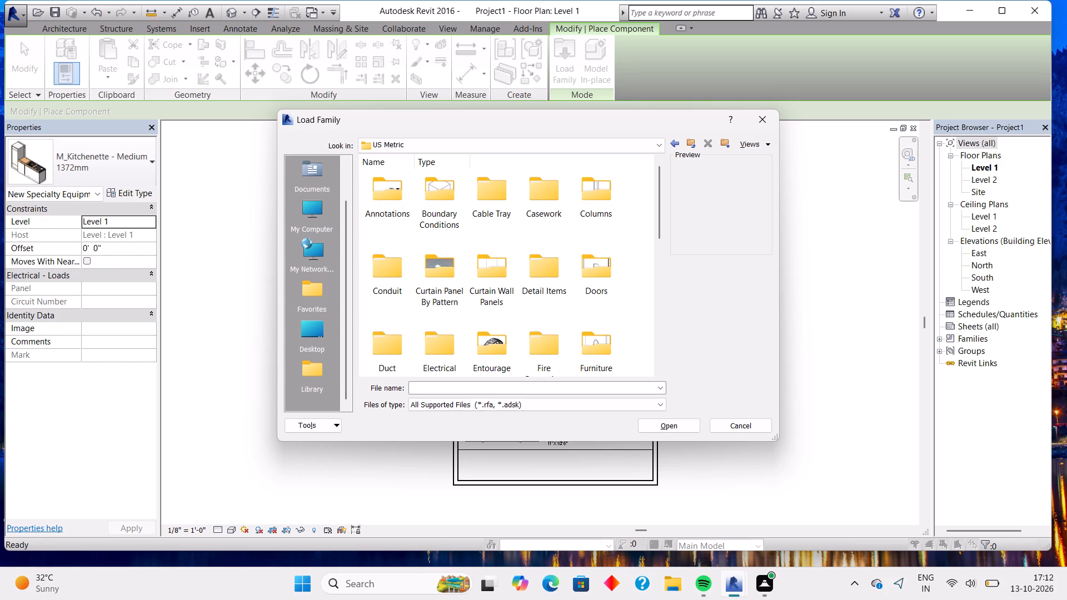
# Check the Plumbing library's Architectural Equipment folder for a suitable family, and close the family library without loading anything.
pyautogui.scroll(-1, 525, 231)
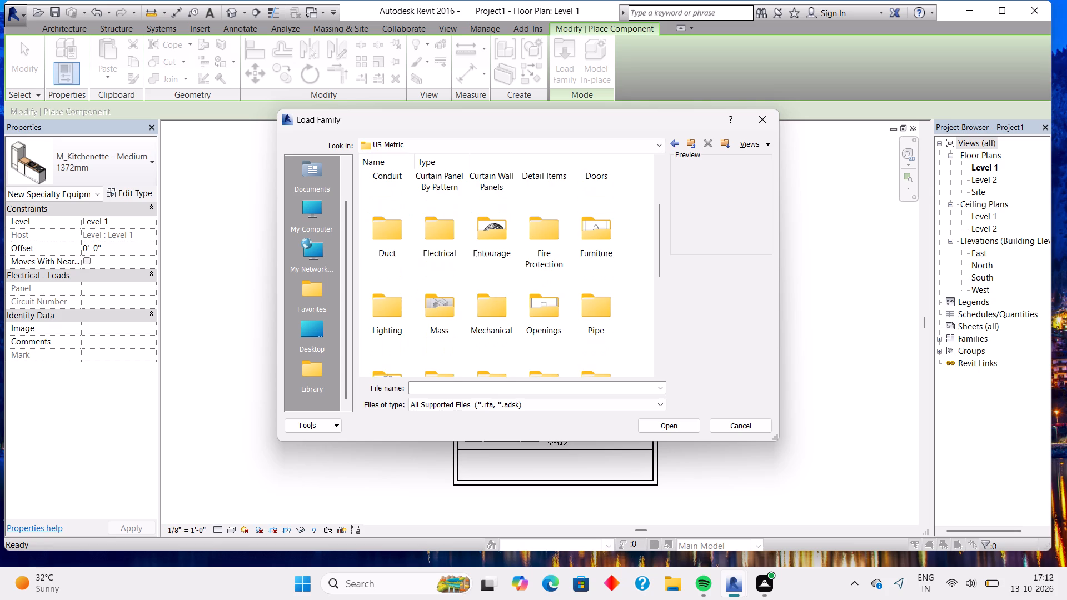
pyautogui.scroll(-1, 525, 231)
pyautogui.doubleClick(438, 278)
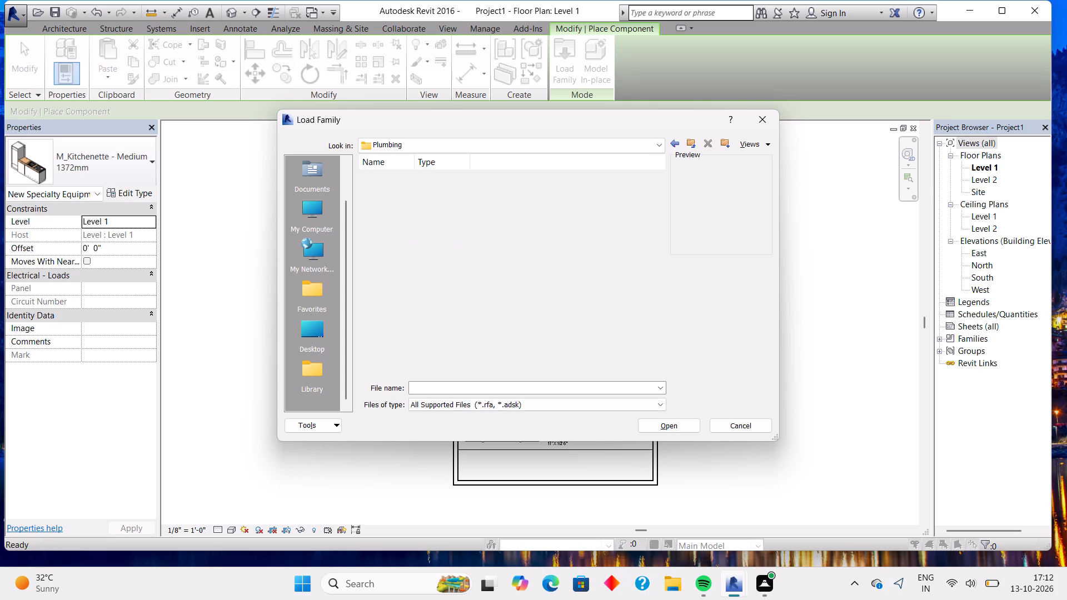
pyautogui.doubleClick(396, 200)
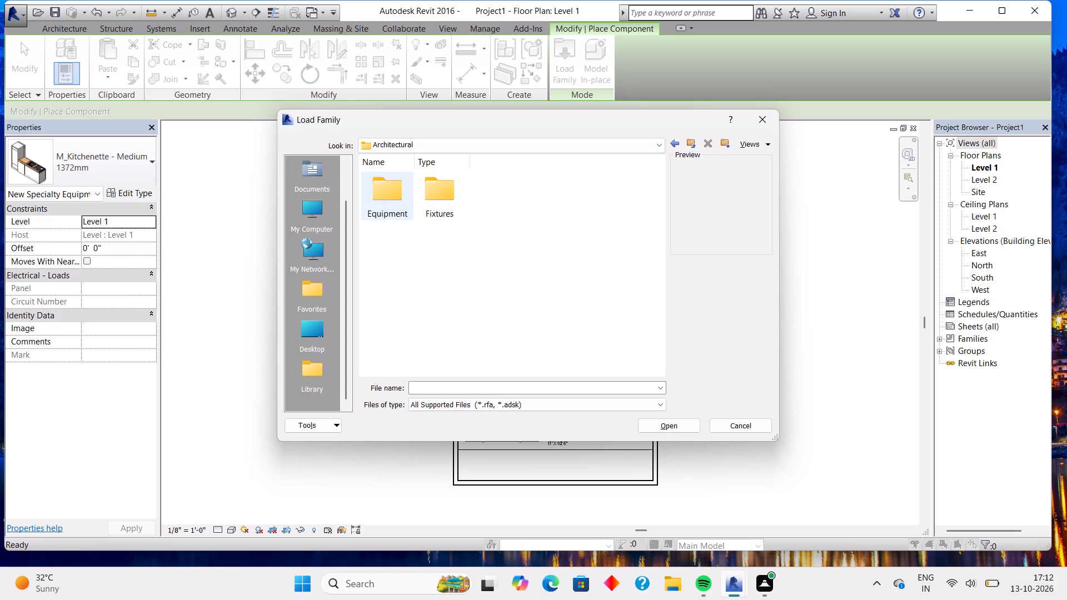
pyautogui.doubleClick(401, 199)
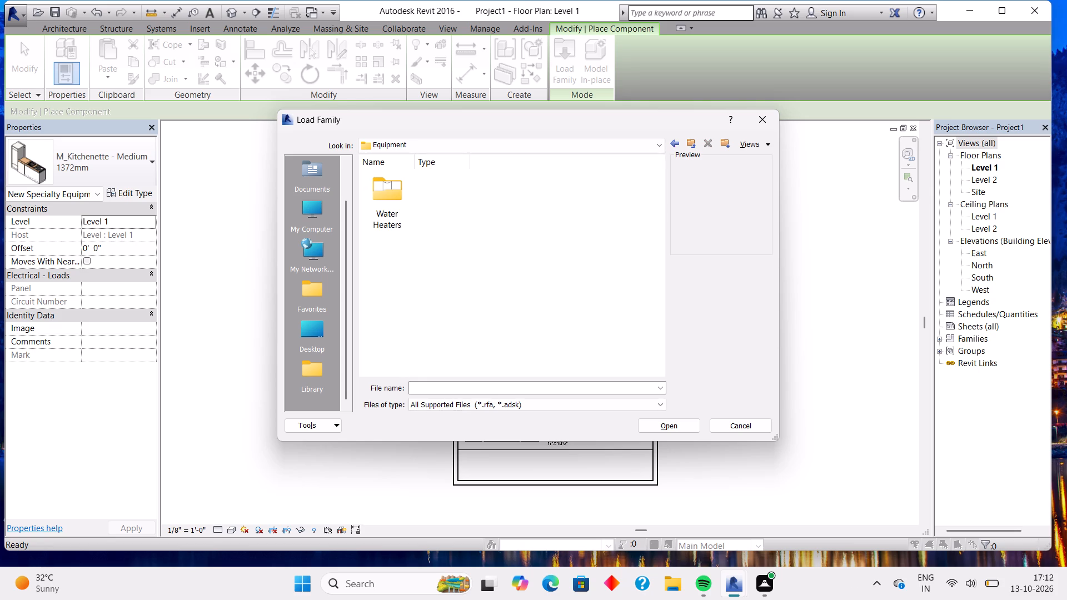
pyautogui.click(675, 147)
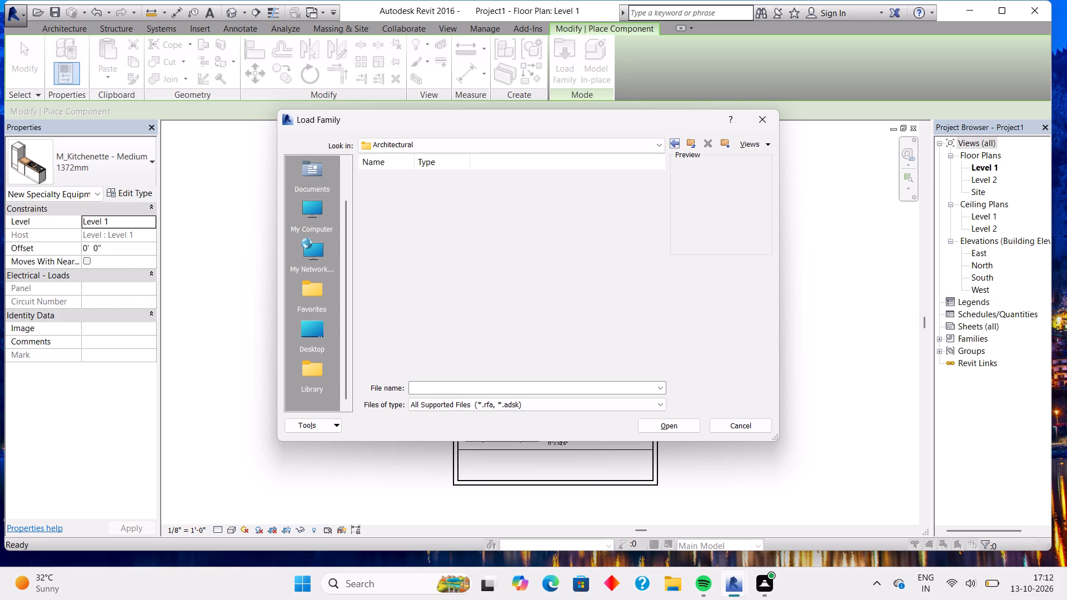
pyautogui.click(676, 148)
pyautogui.click(766, 121)
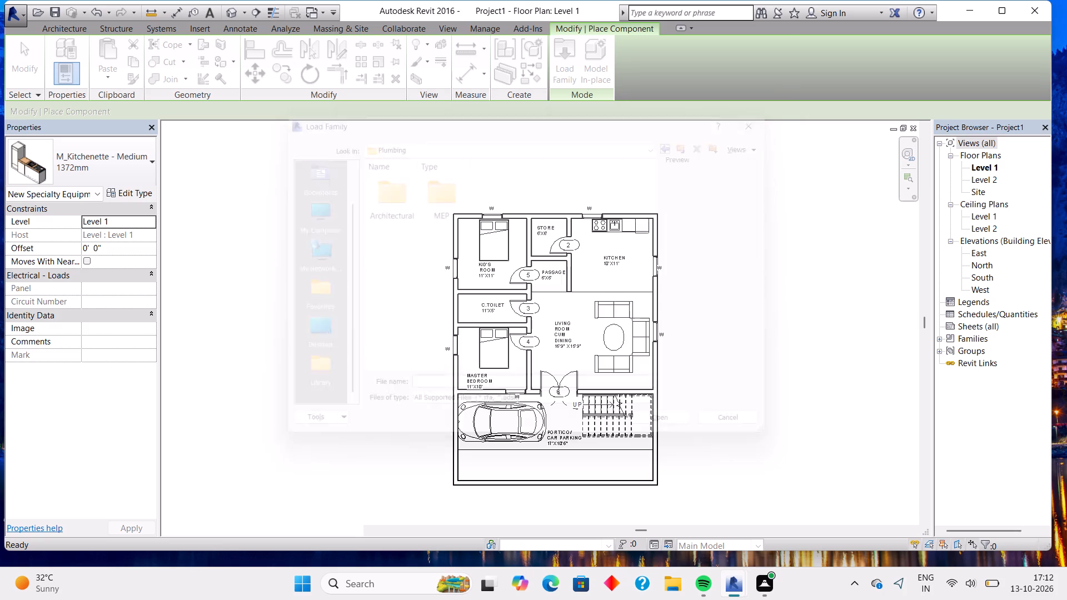
pyautogui.scroll(-1, 713, 327)
pyautogui.moveTo(713, 327); pyautogui.dragTo(715, 282, button='middle')
pyautogui.press('Escape')
pyautogui.press('Escape')
pyautogui.press('Escape')
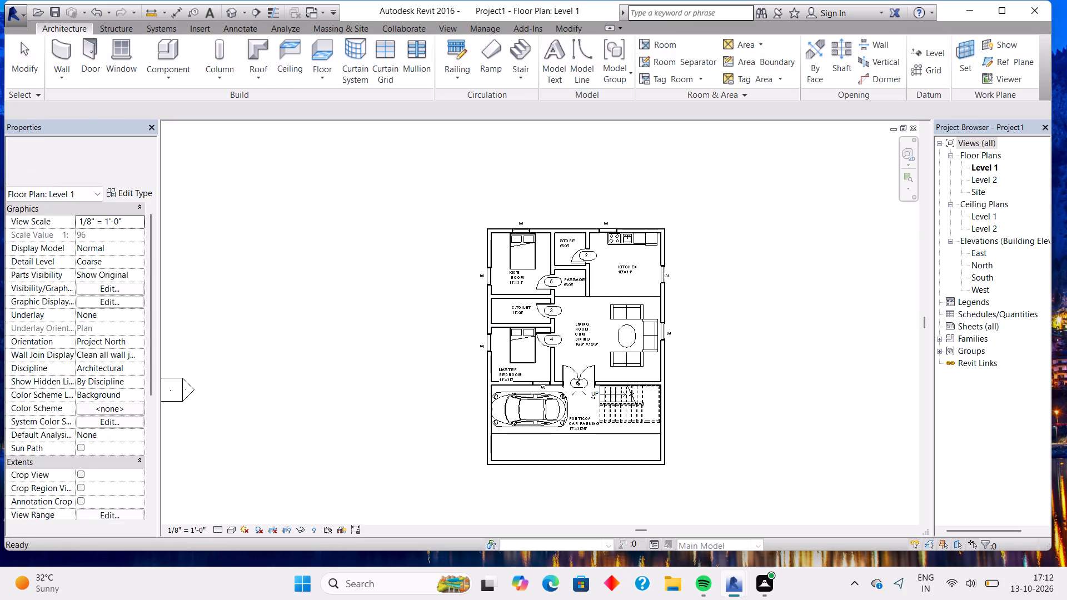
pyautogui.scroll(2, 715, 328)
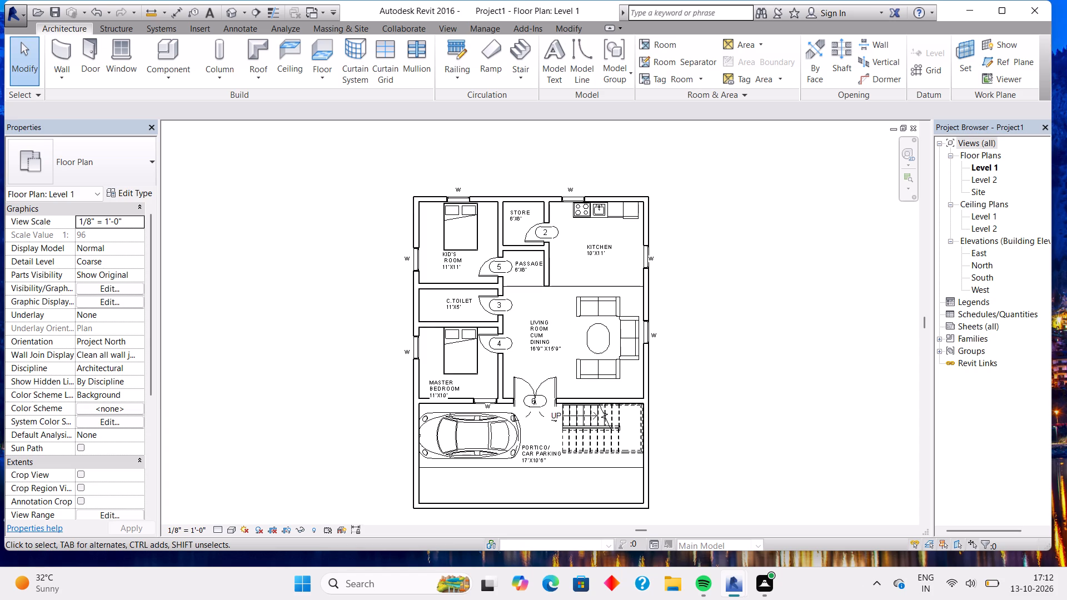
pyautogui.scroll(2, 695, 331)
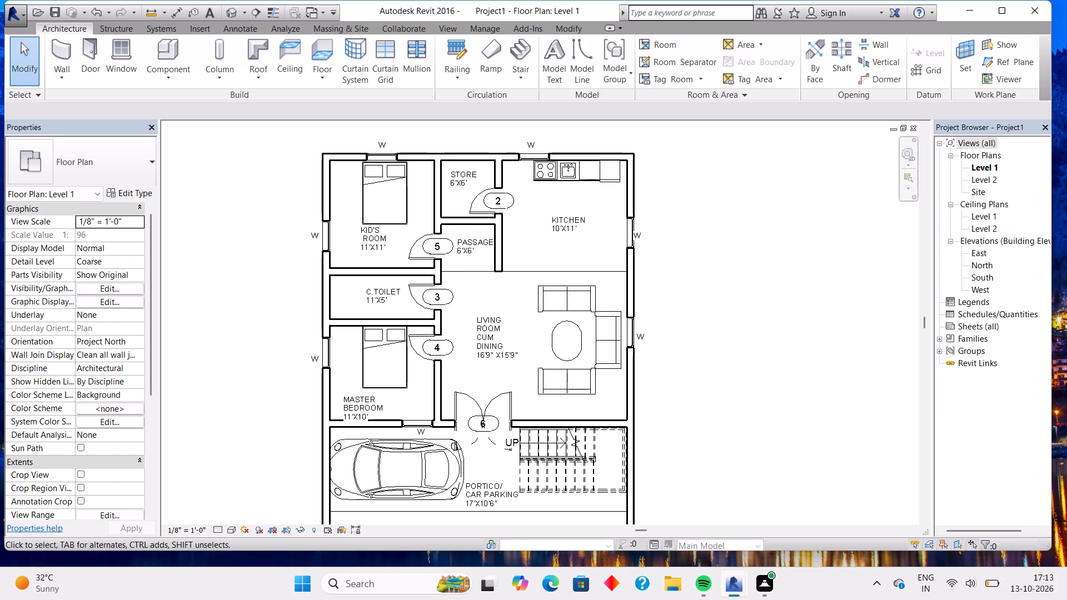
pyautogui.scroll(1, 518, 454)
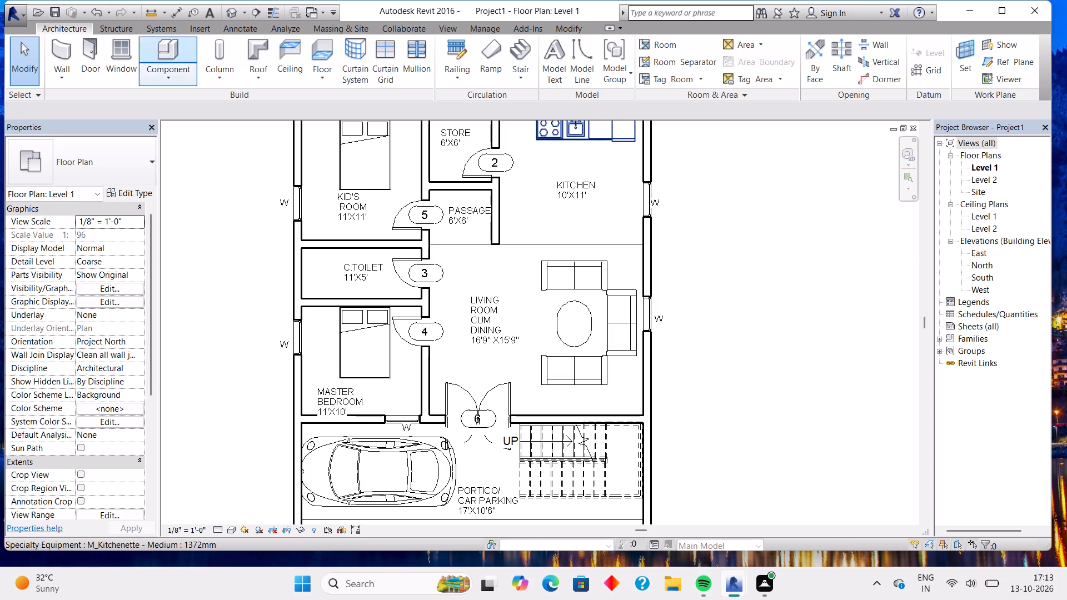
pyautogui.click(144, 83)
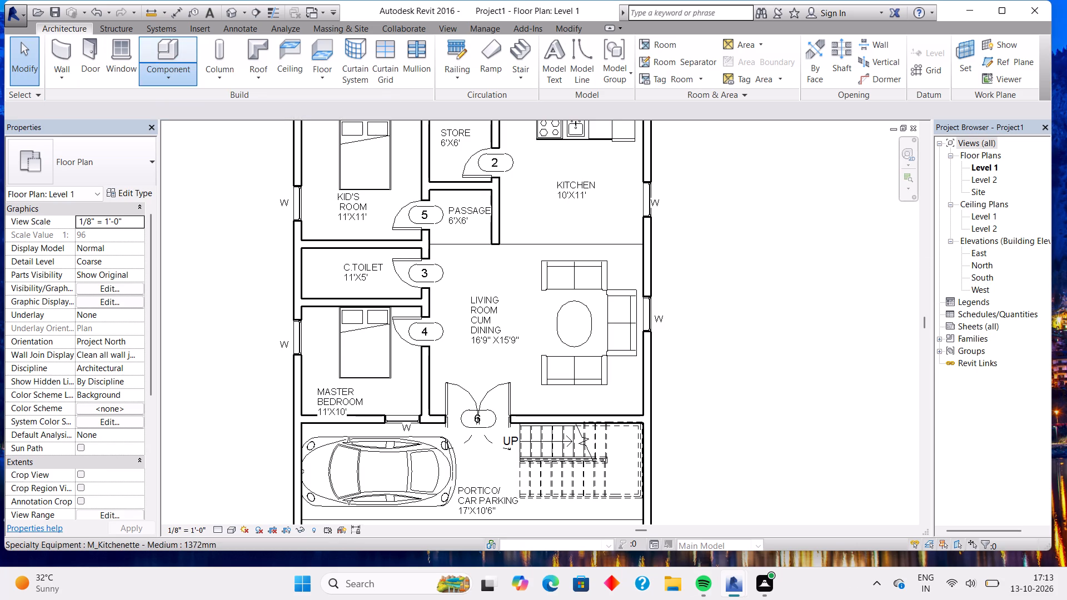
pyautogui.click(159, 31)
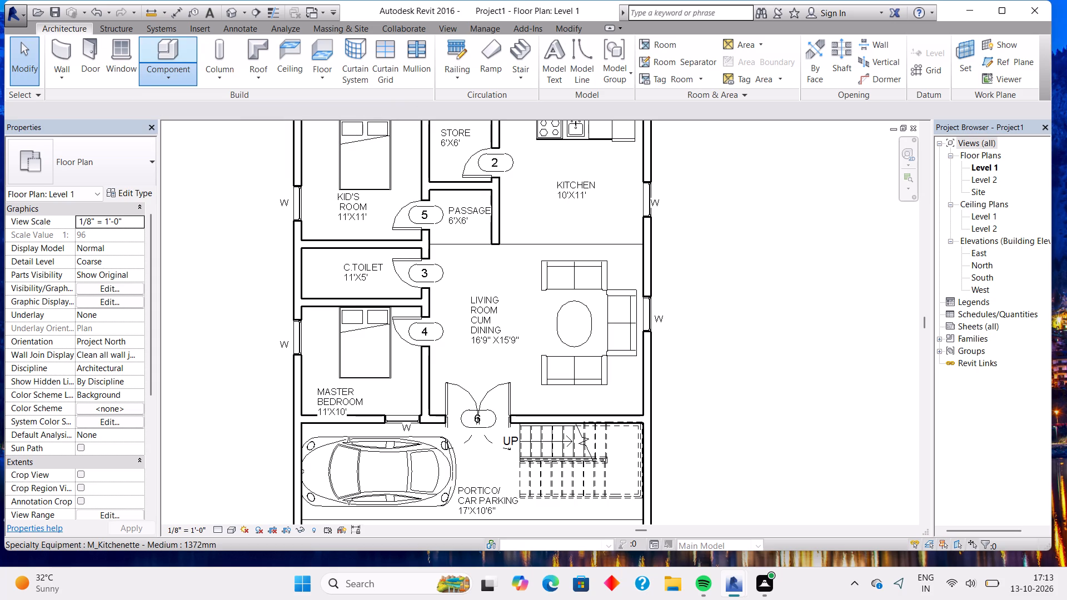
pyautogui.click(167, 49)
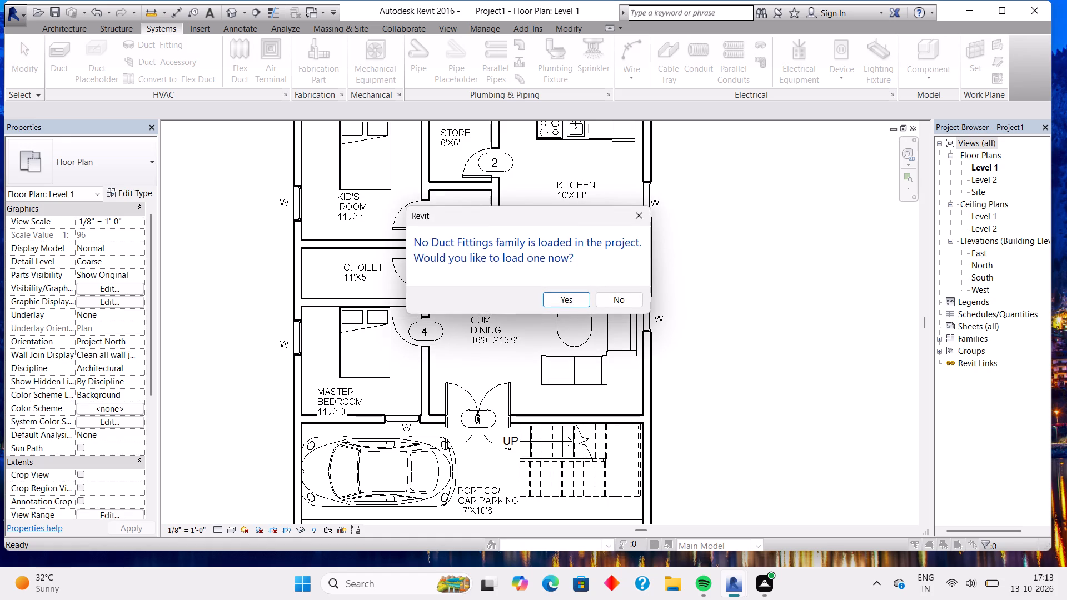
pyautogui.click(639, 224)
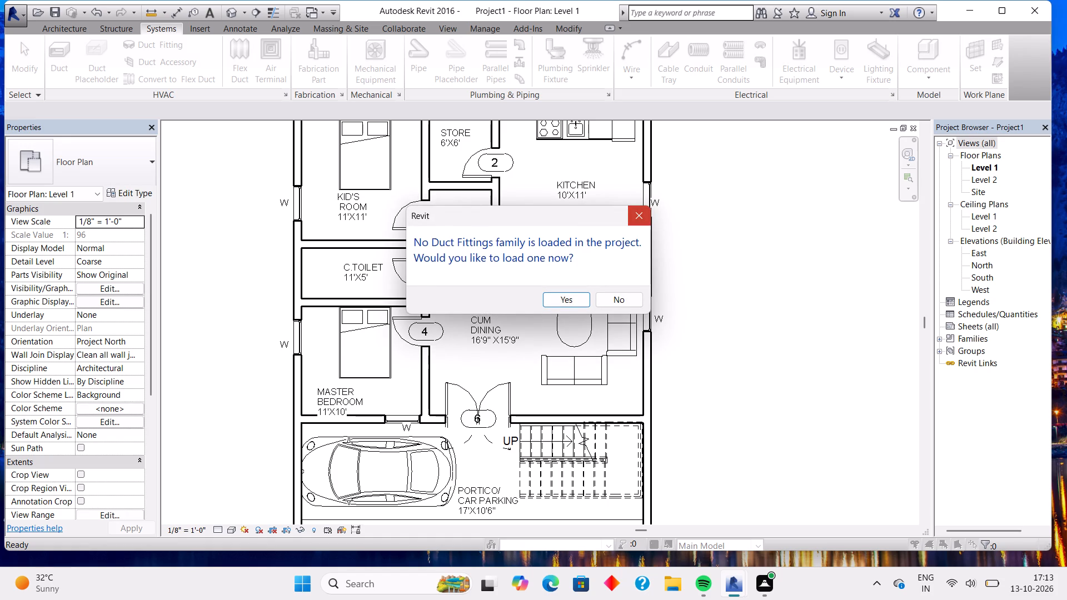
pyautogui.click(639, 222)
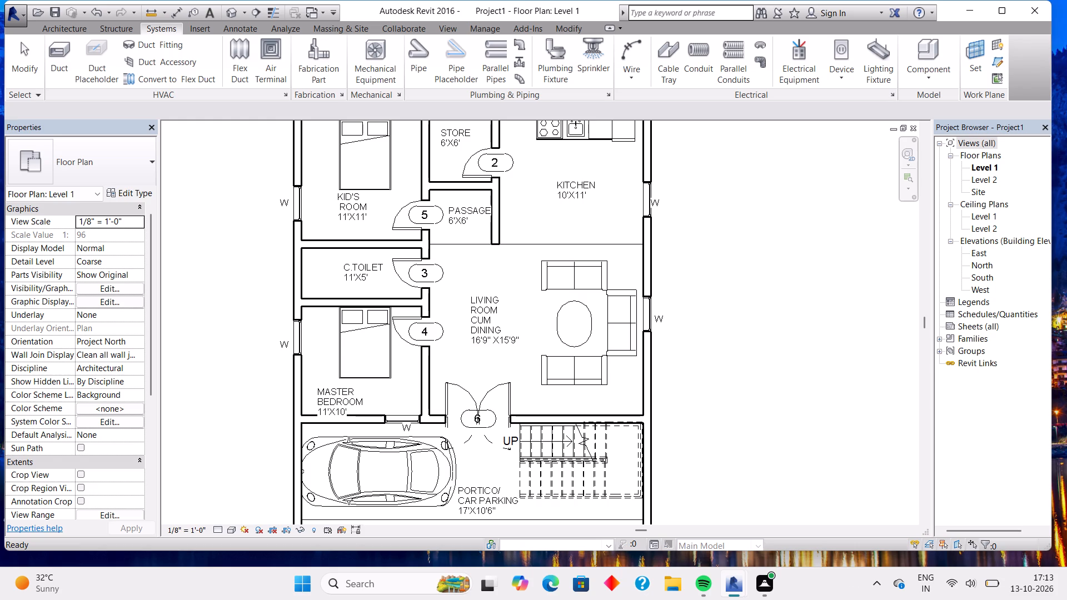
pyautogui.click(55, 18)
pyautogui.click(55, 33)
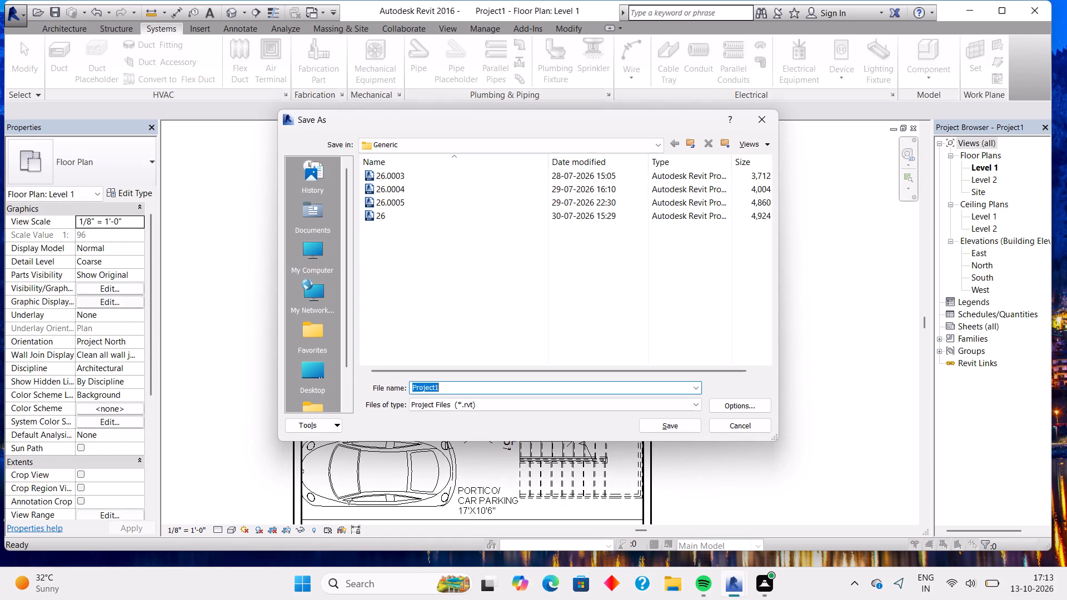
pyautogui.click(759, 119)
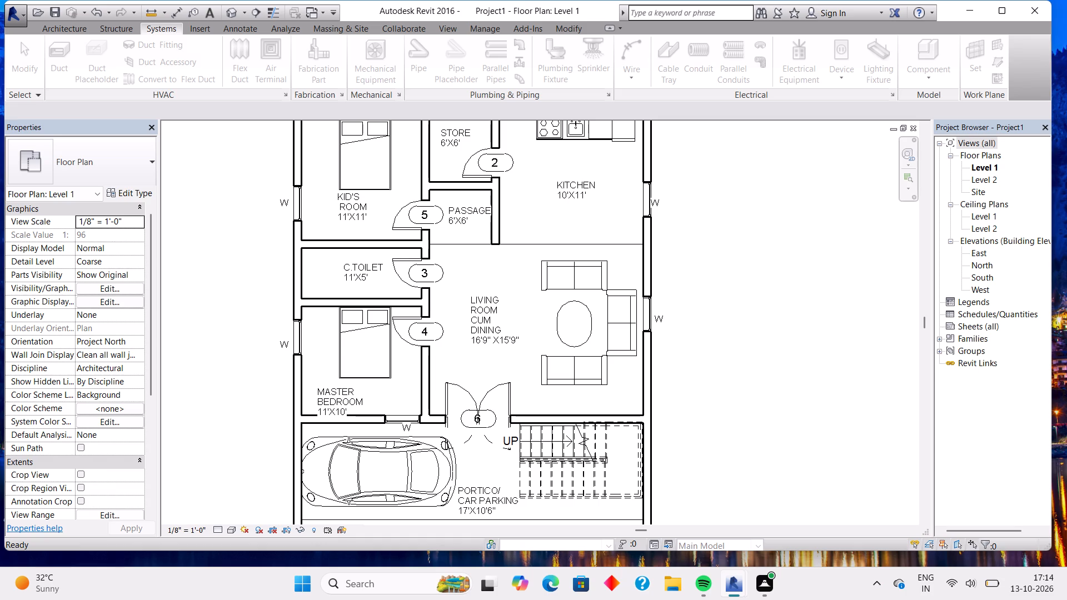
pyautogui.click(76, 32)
# Start placing a component, begin loading a family, and browse from the Generic folder up to Libraries and into the India library.
pyautogui.click(65, 23)
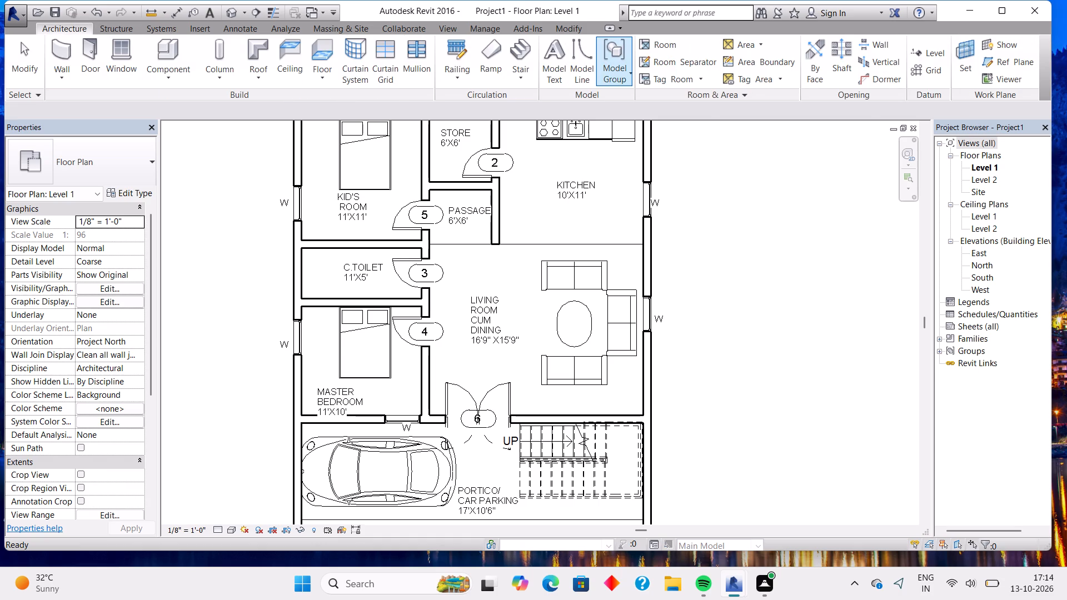
pyautogui.click(161, 74)
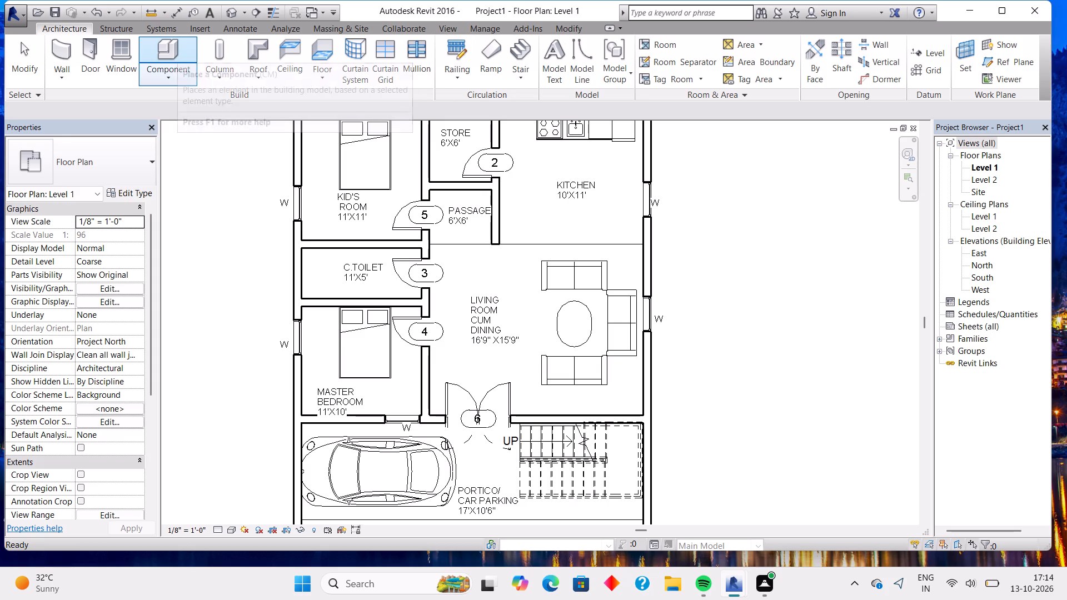
pyautogui.click(195, 102)
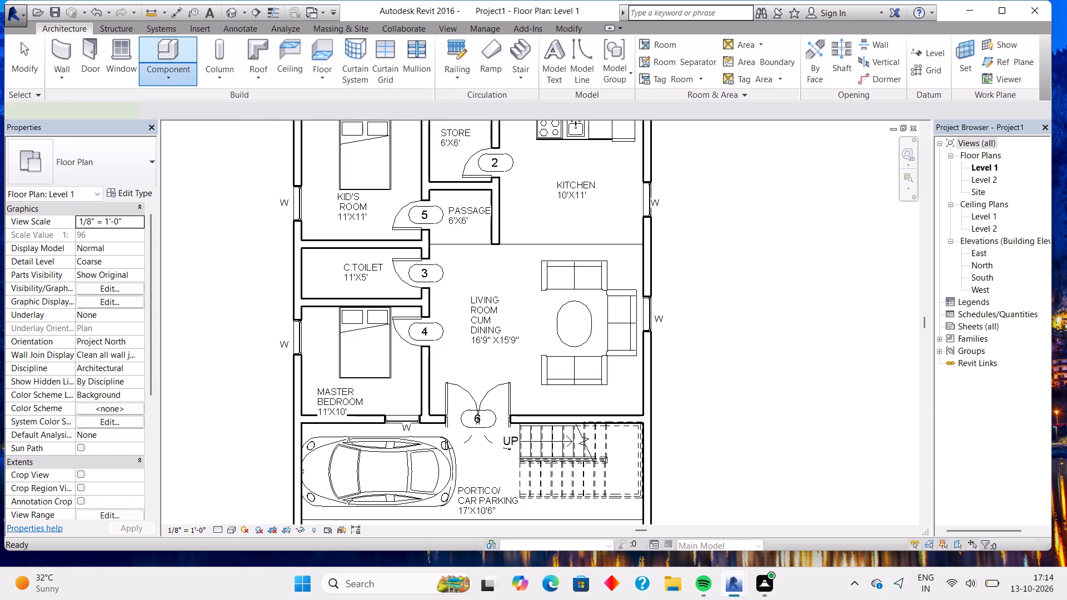
pyautogui.click(560, 71)
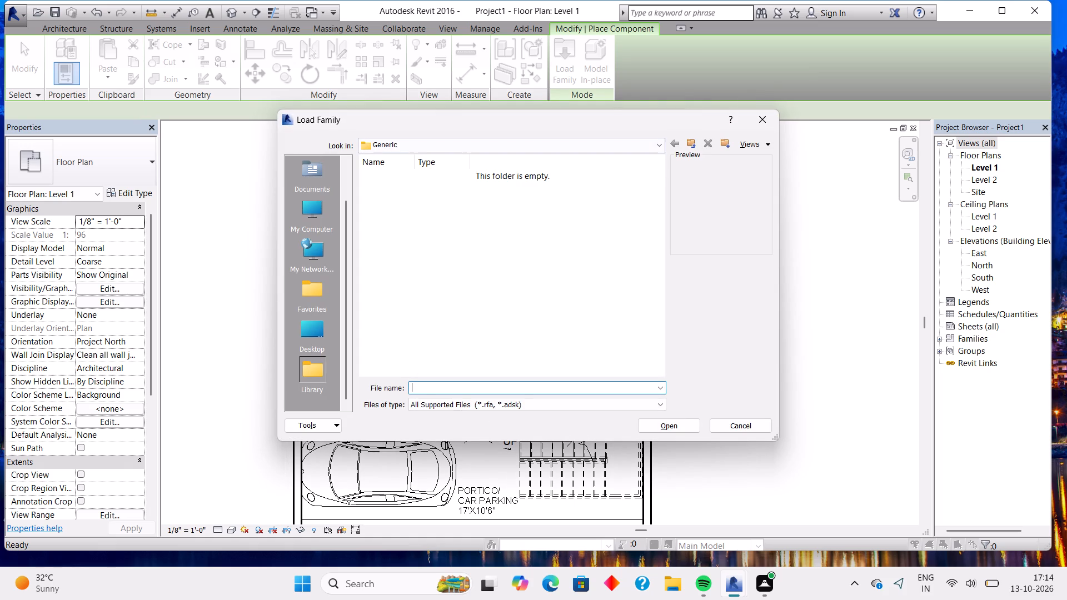
pyautogui.click(483, 140)
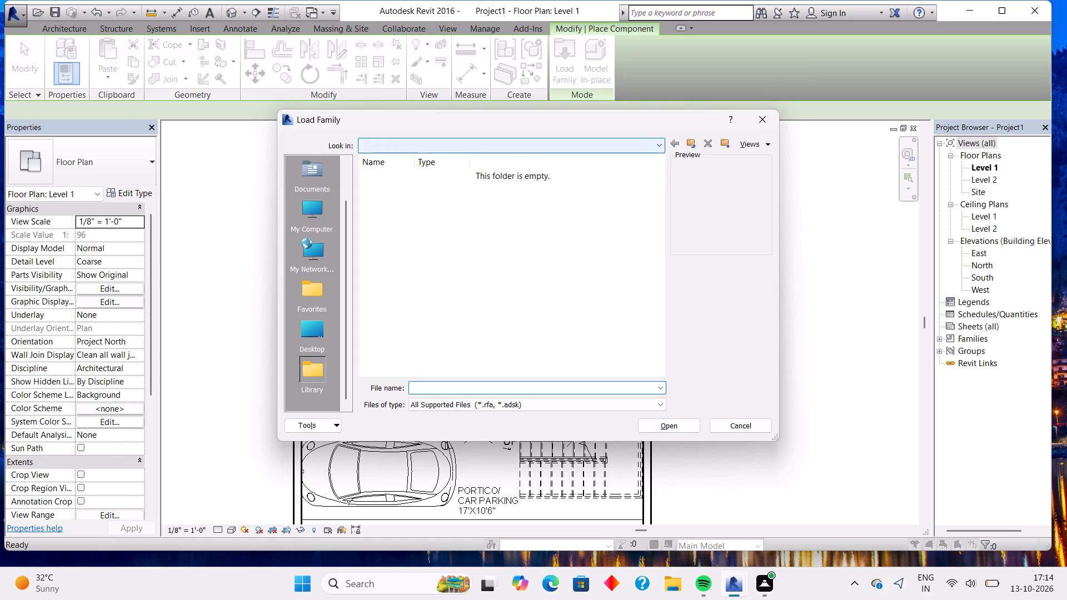
pyautogui.click(463, 224)
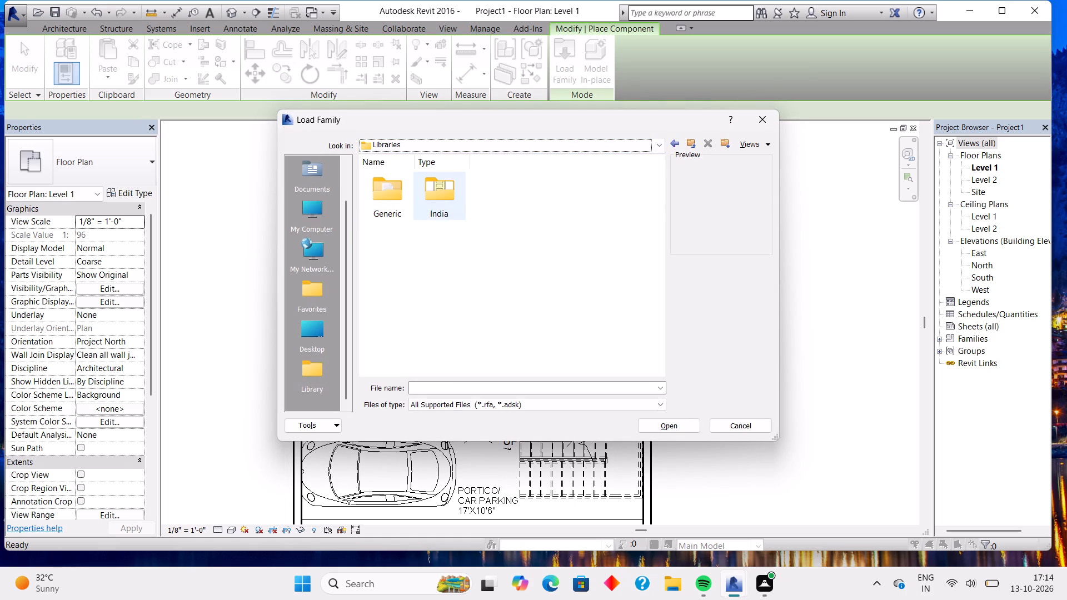
pyautogui.doubleClick(465, 190)
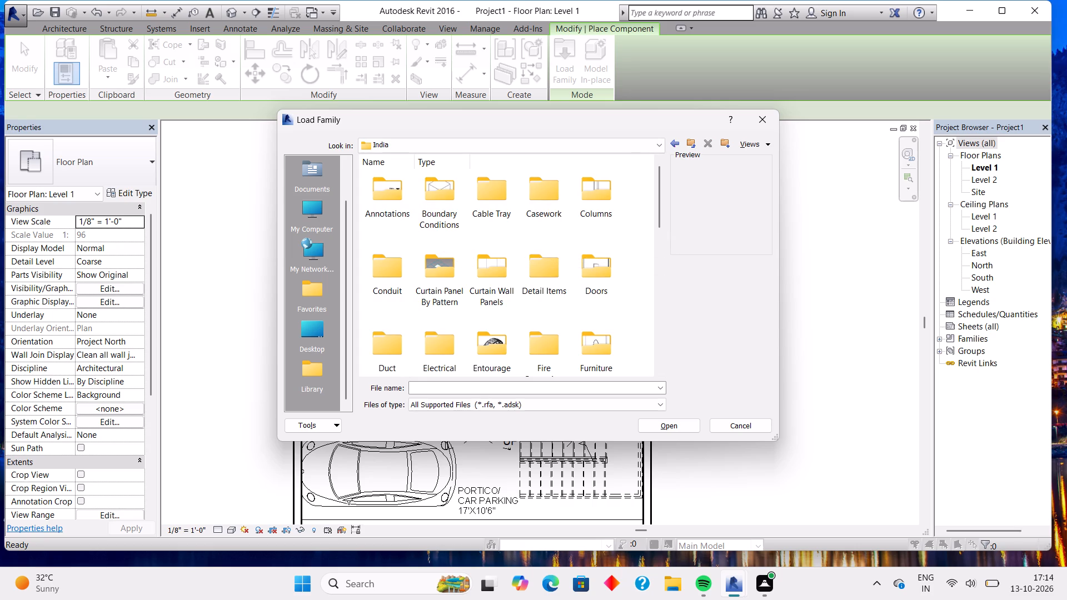
# Look through the India library's Furniture folder, including Seating, Storage and Tables, for a suitable family, and return to the India folder.
pyautogui.scroll(-2, 582, 289)
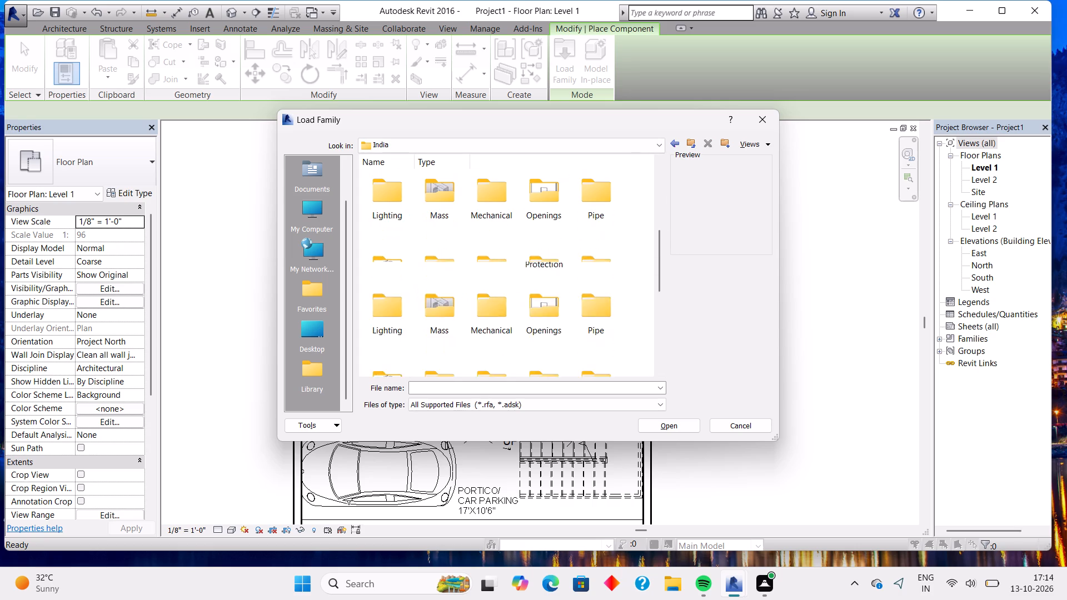
pyautogui.scroll(1, 580, 201)
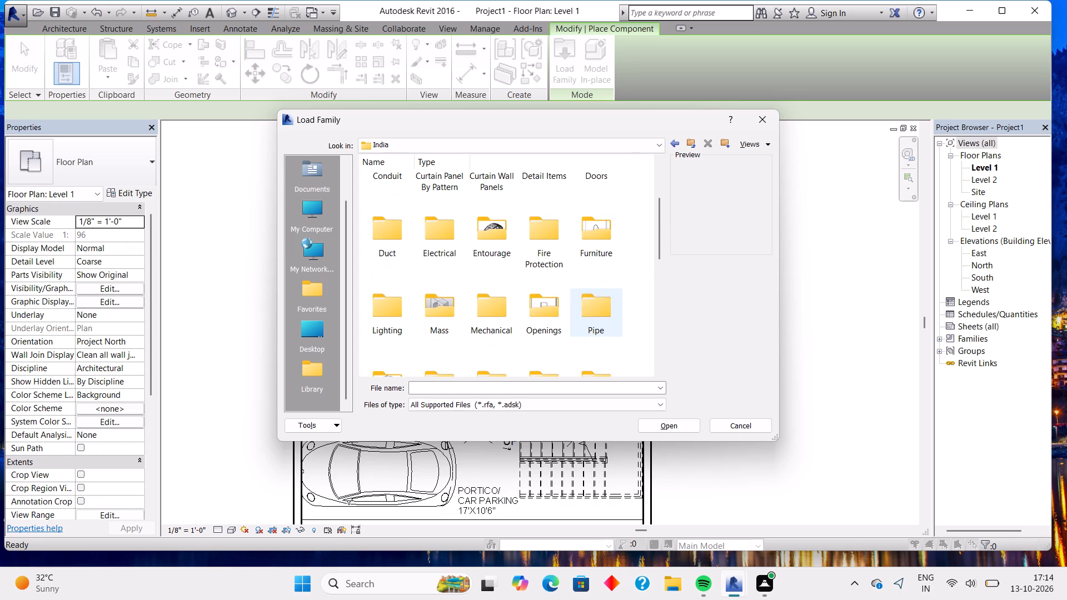
pyautogui.doubleClick(595, 239)
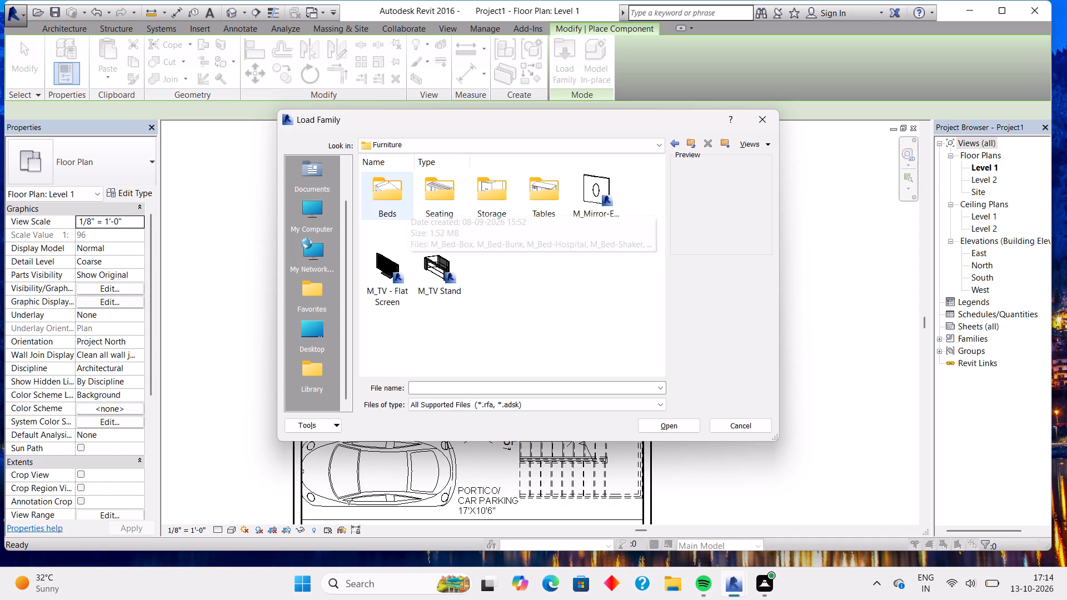
pyautogui.doubleClick(434, 189)
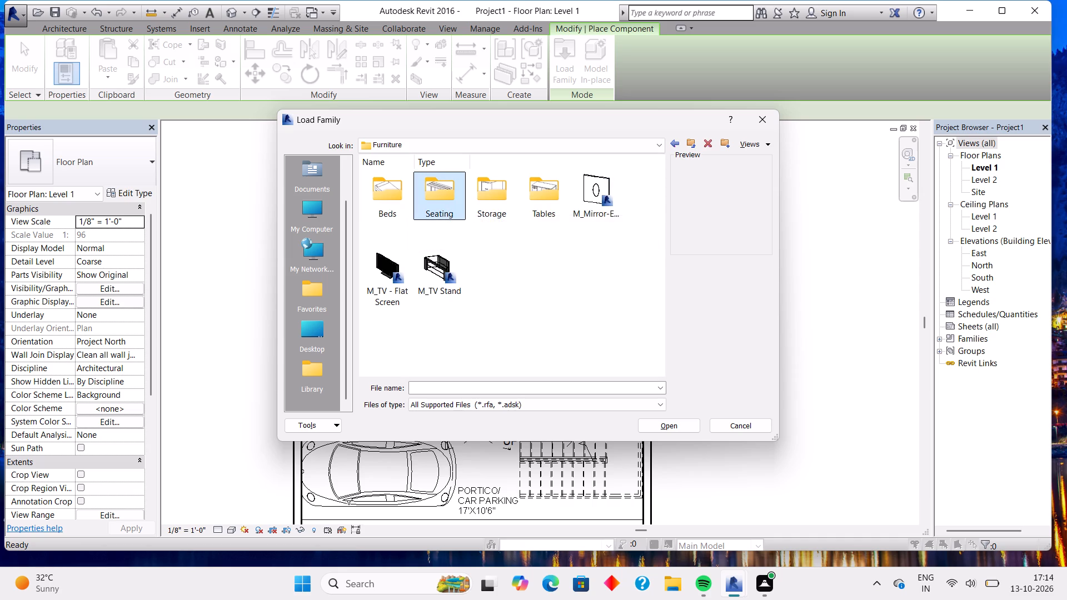
pyautogui.click(669, 142)
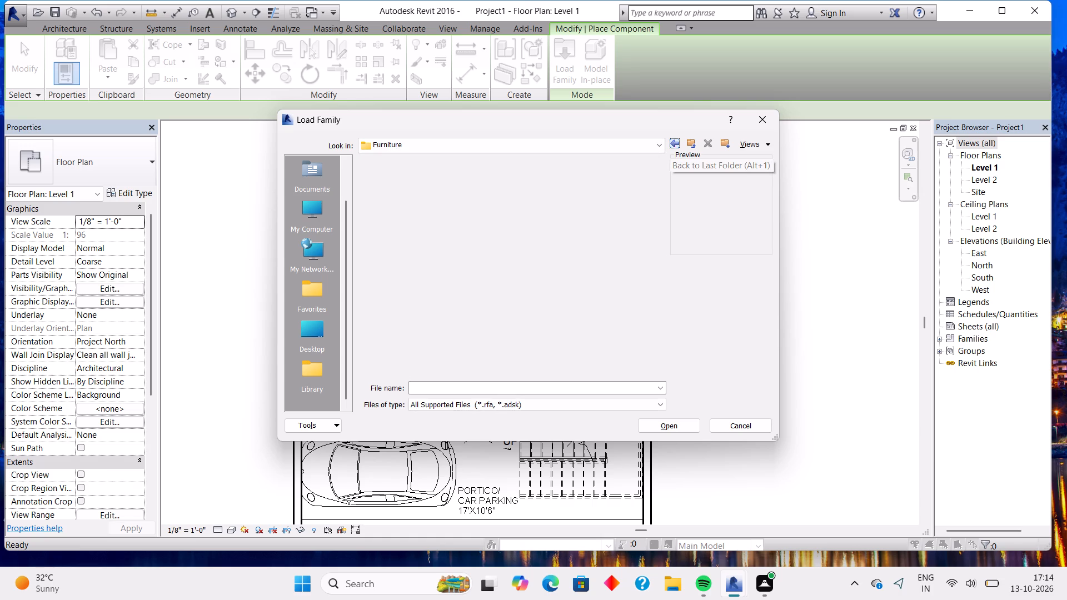
pyautogui.doubleClick(510, 195)
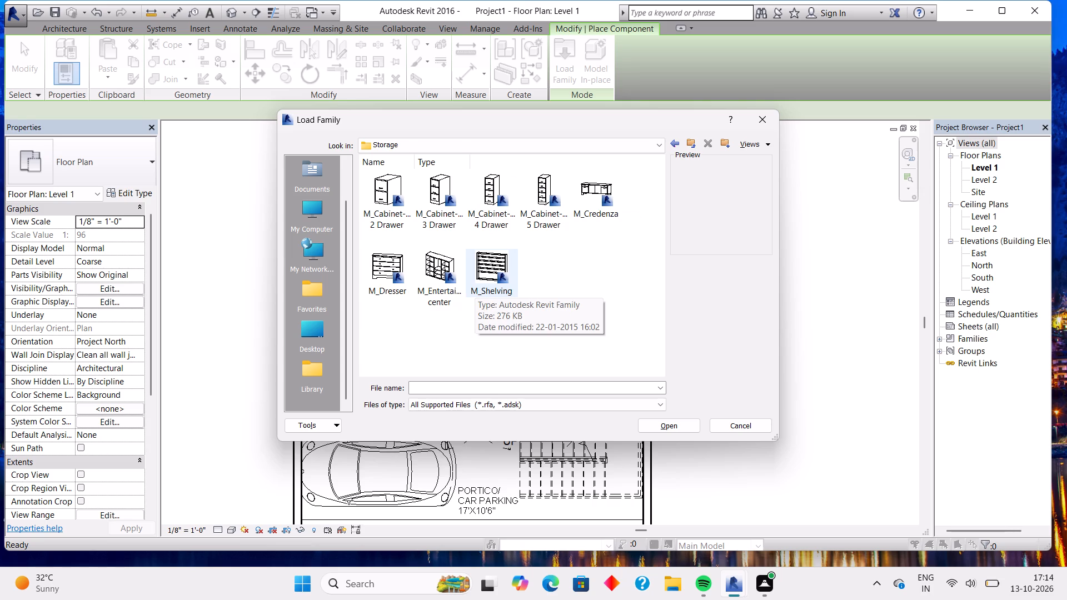
pyautogui.click(673, 140)
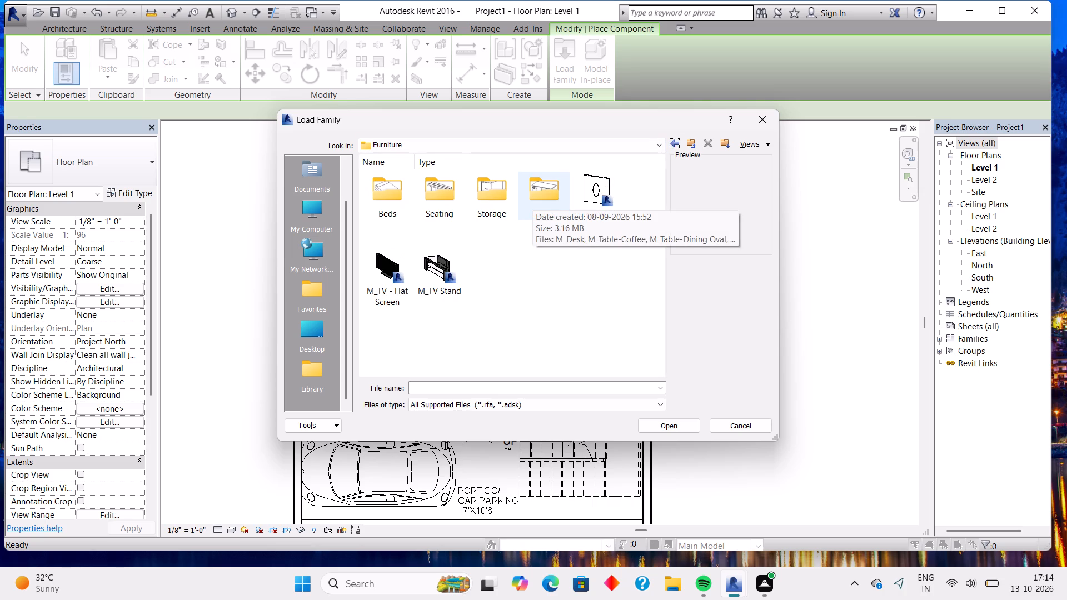
pyautogui.doubleClick(532, 193)
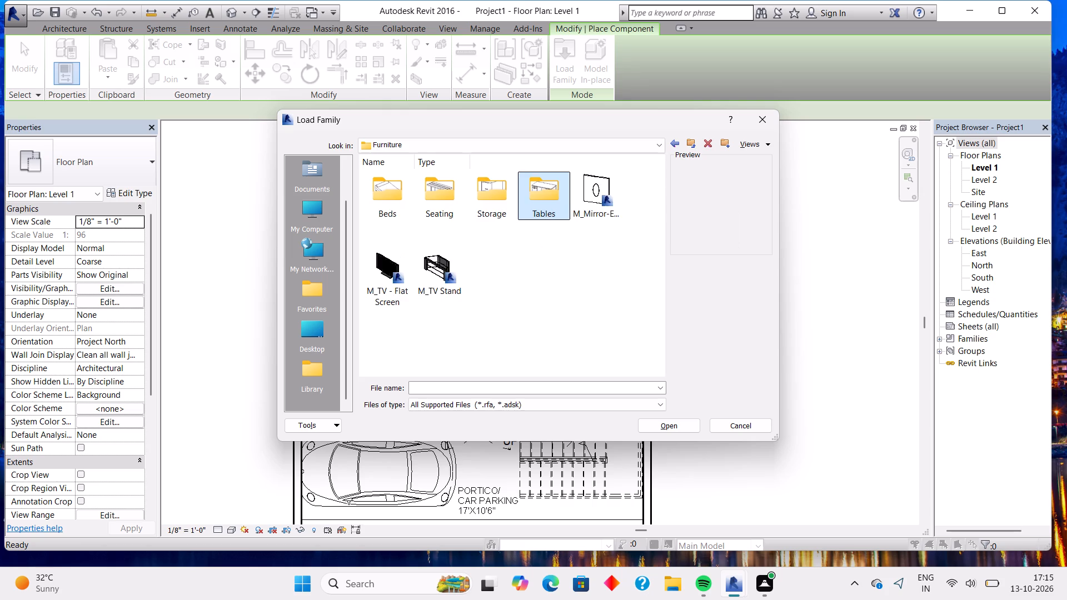
pyautogui.click(675, 143)
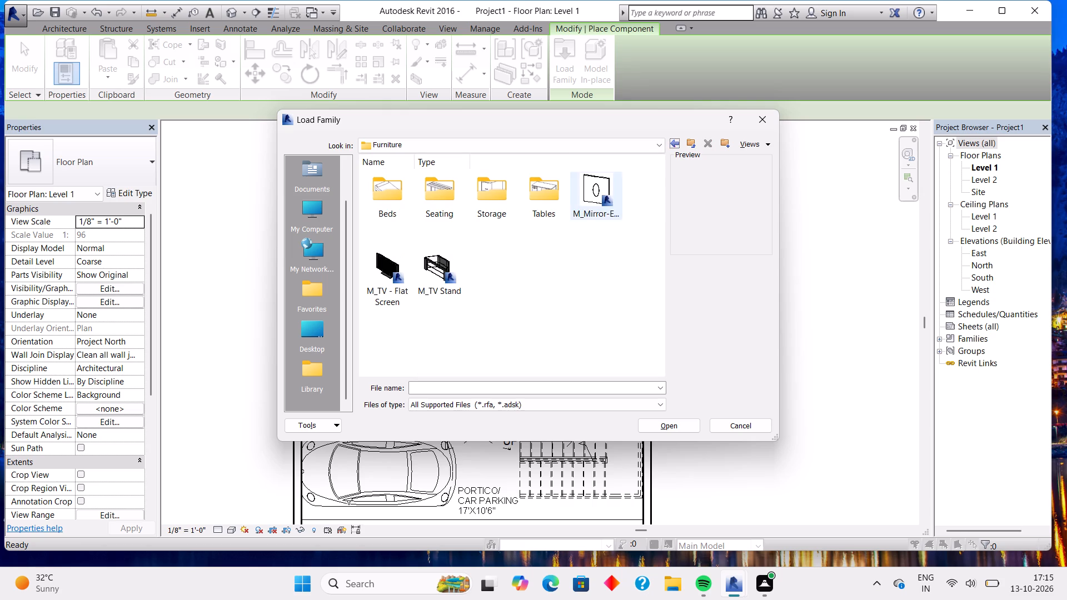
pyautogui.click(675, 139)
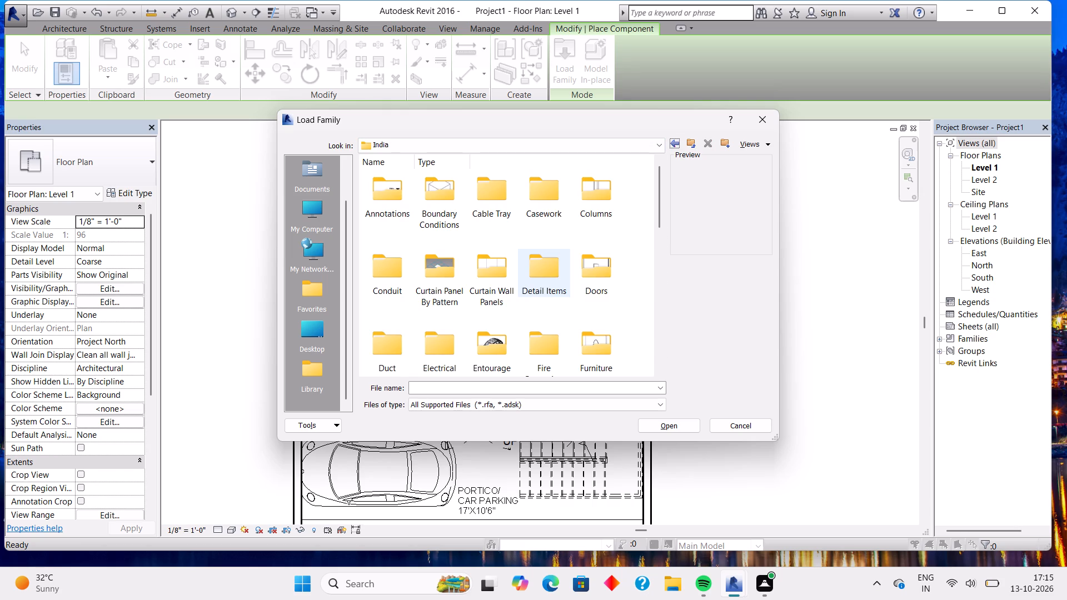
# Check the India library's Plumbing folder, covering the MEP and Architectural Equipment subfolders, for a suitable family, and return to the India folder.
pyautogui.scroll(-2, 551, 279)
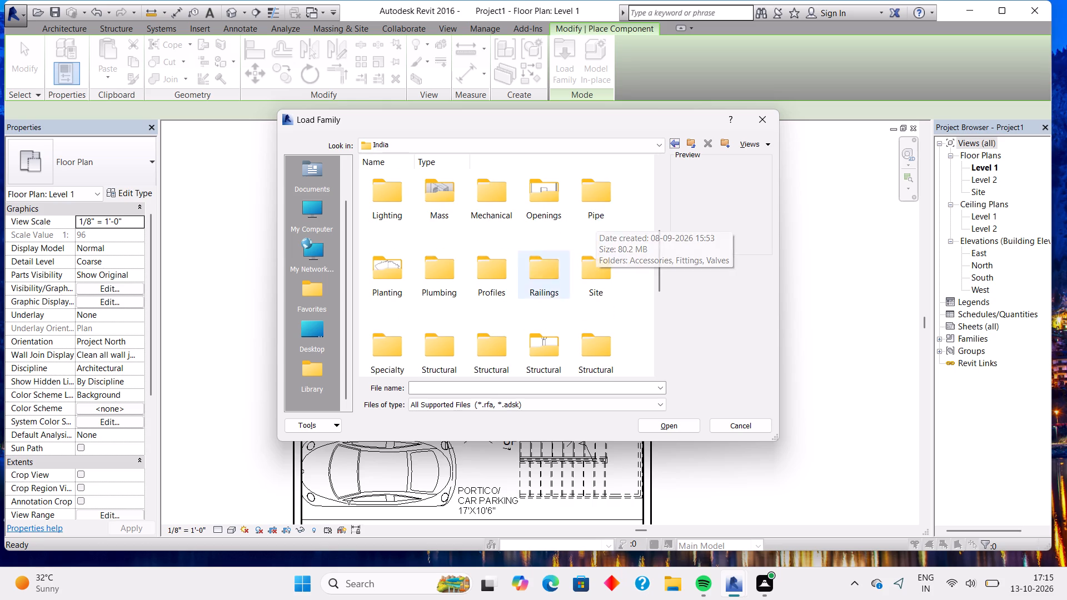
pyautogui.doubleClick(437, 279)
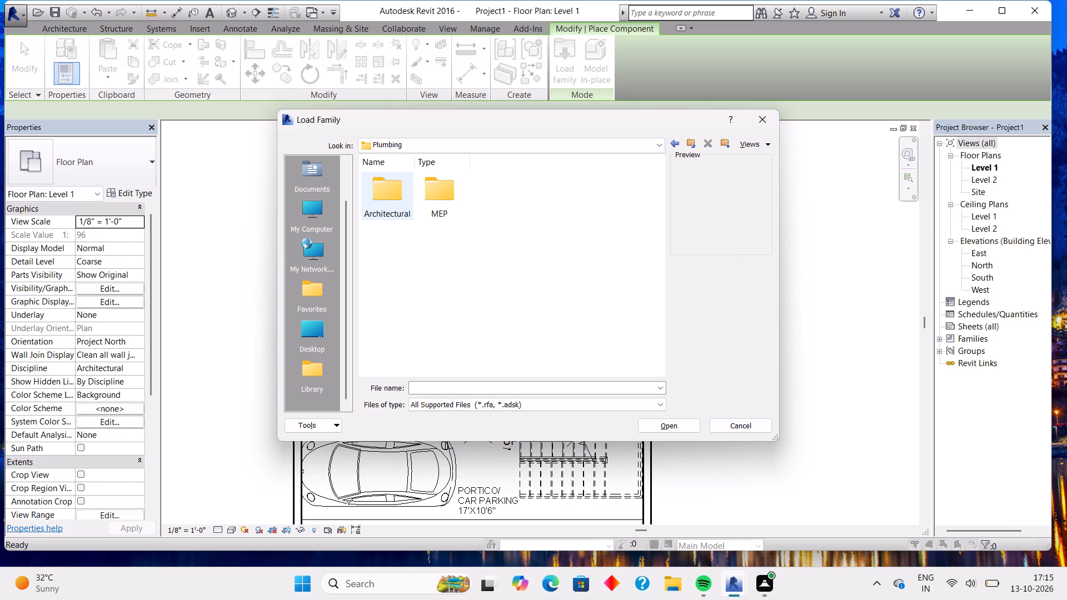
pyautogui.doubleClick(448, 183)
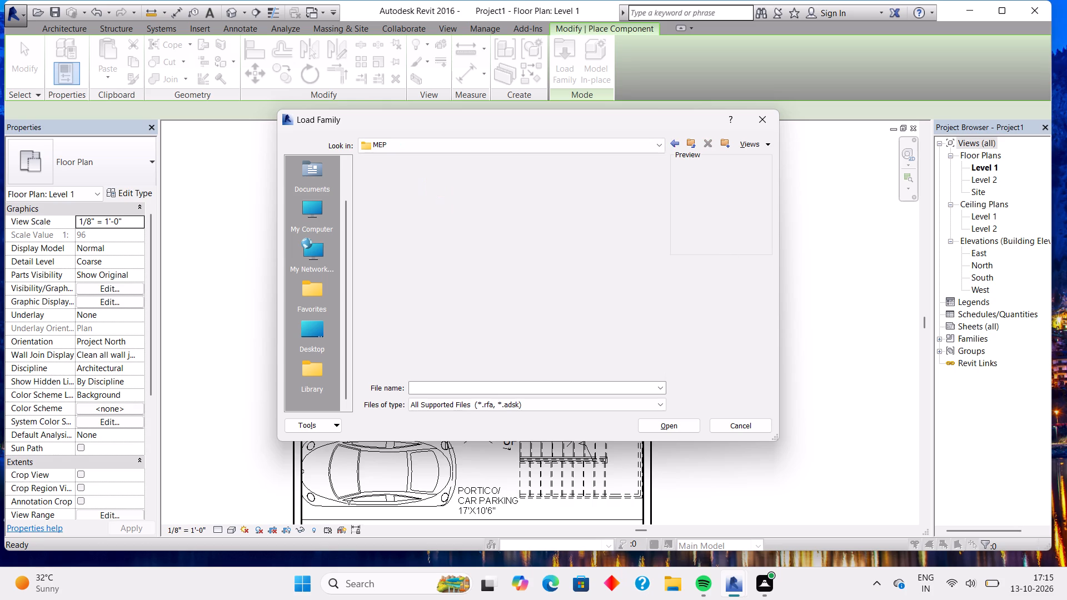
pyautogui.doubleClick(376, 202)
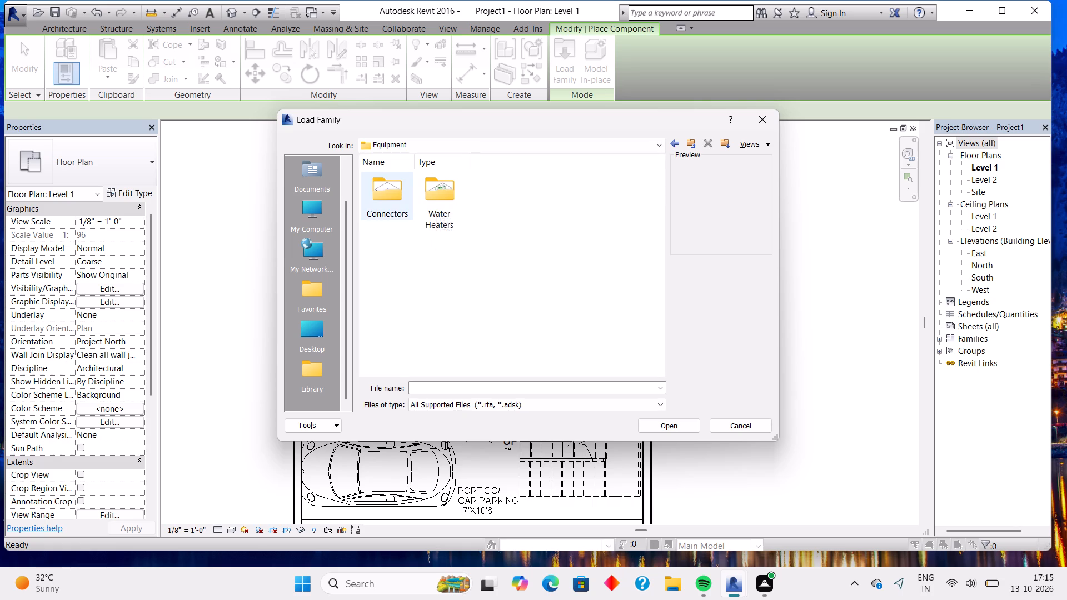
pyautogui.click(676, 136)
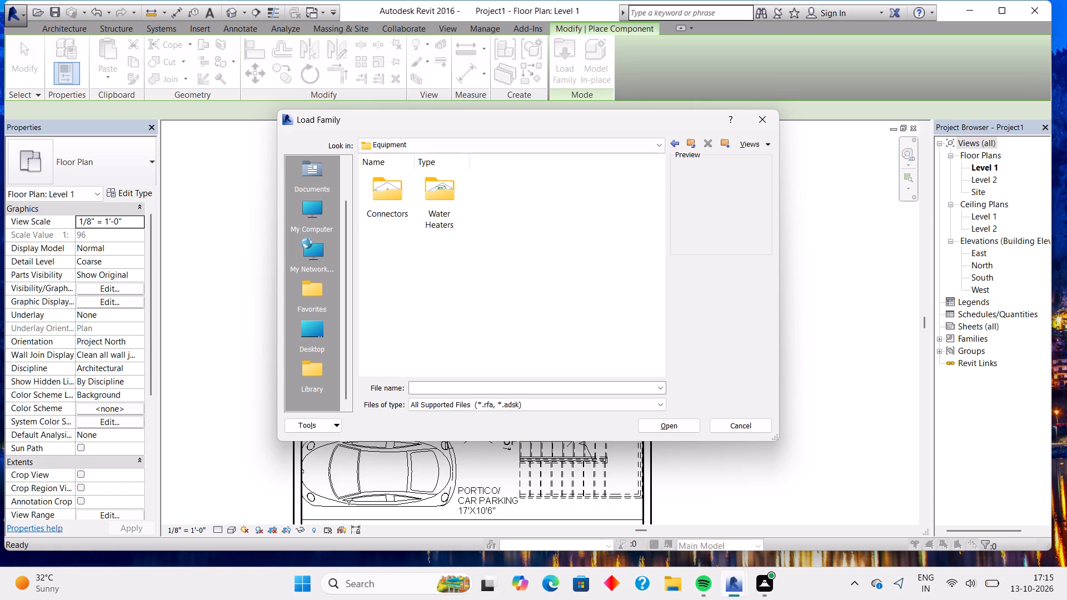
pyautogui.click(671, 144)
pyautogui.click(671, 146)
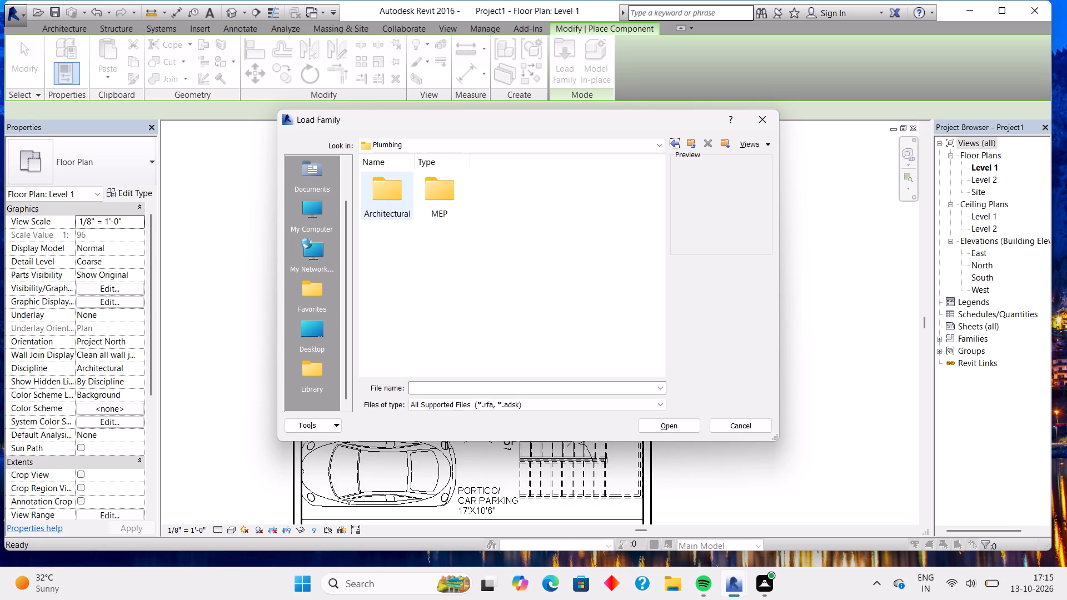
pyautogui.doubleClick(396, 196)
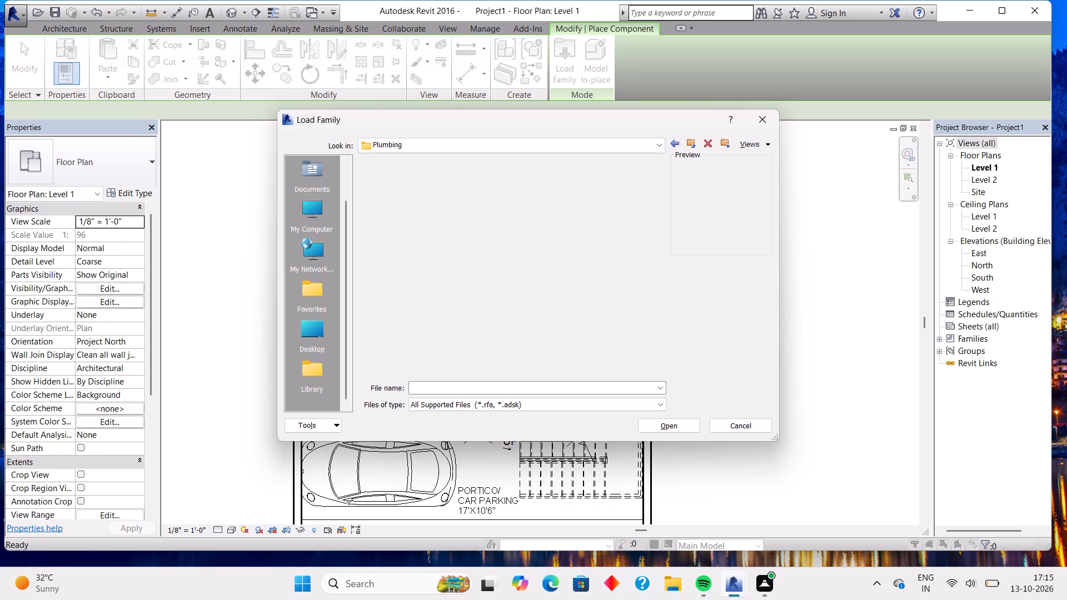
pyautogui.doubleClick(392, 198)
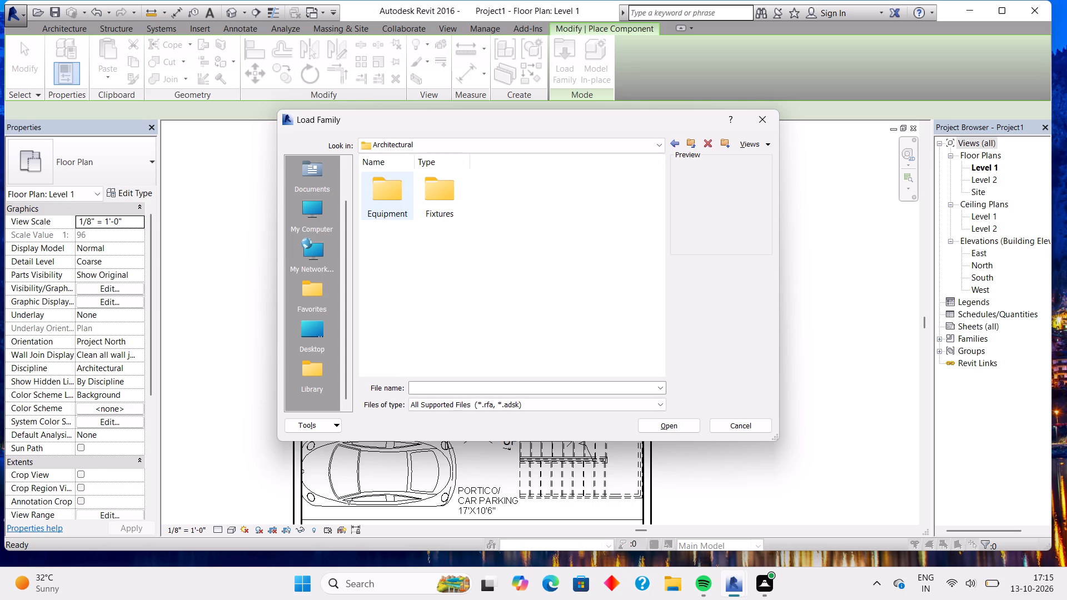
pyautogui.click(672, 144)
pyautogui.click(672, 144)
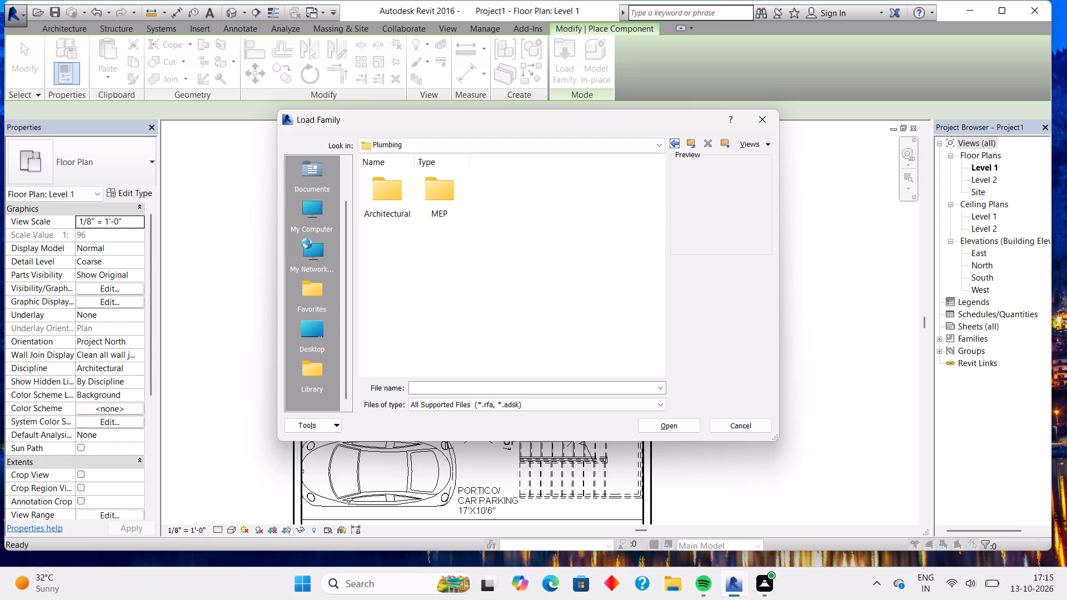
pyautogui.click(672, 143)
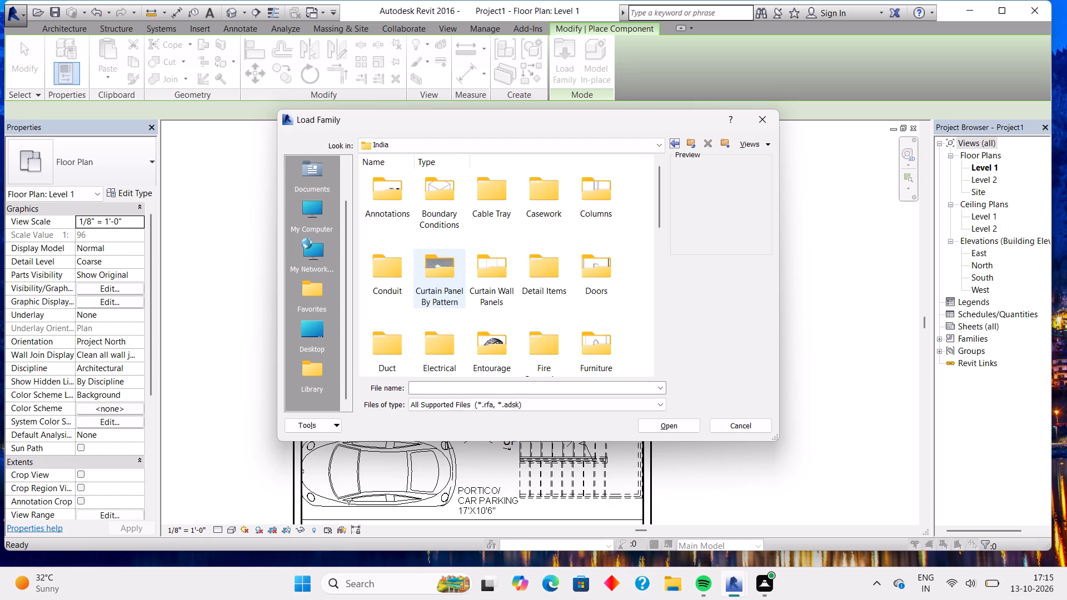
# Check the India library's Specialty Equipment, Fire Protection and Site folders for a suitable family, and return to the India folder.
pyautogui.scroll(-2, 510, 278)
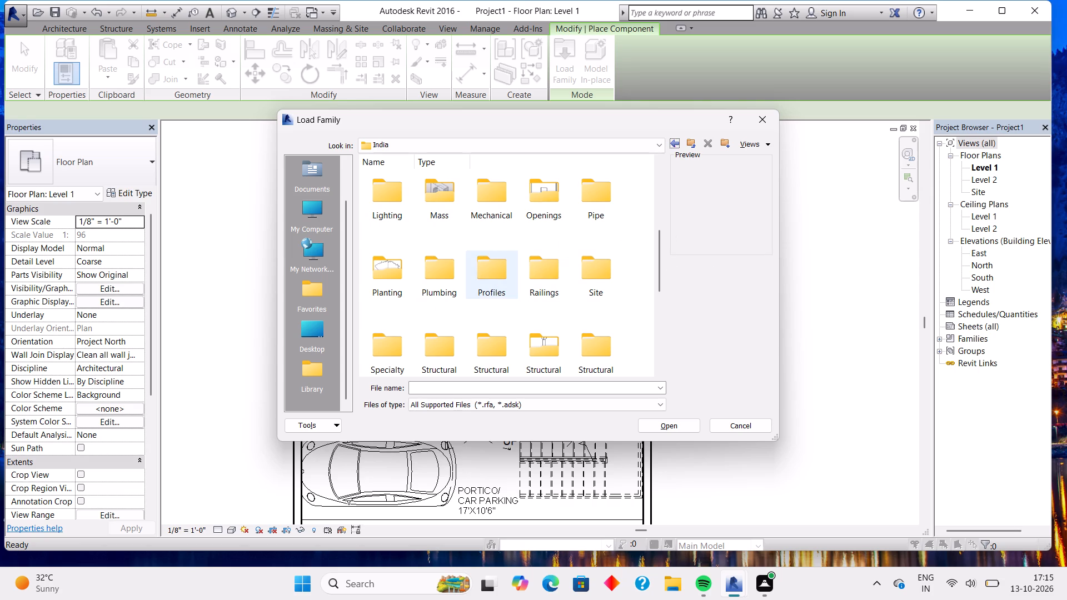
pyautogui.scroll(-1, 440, 292)
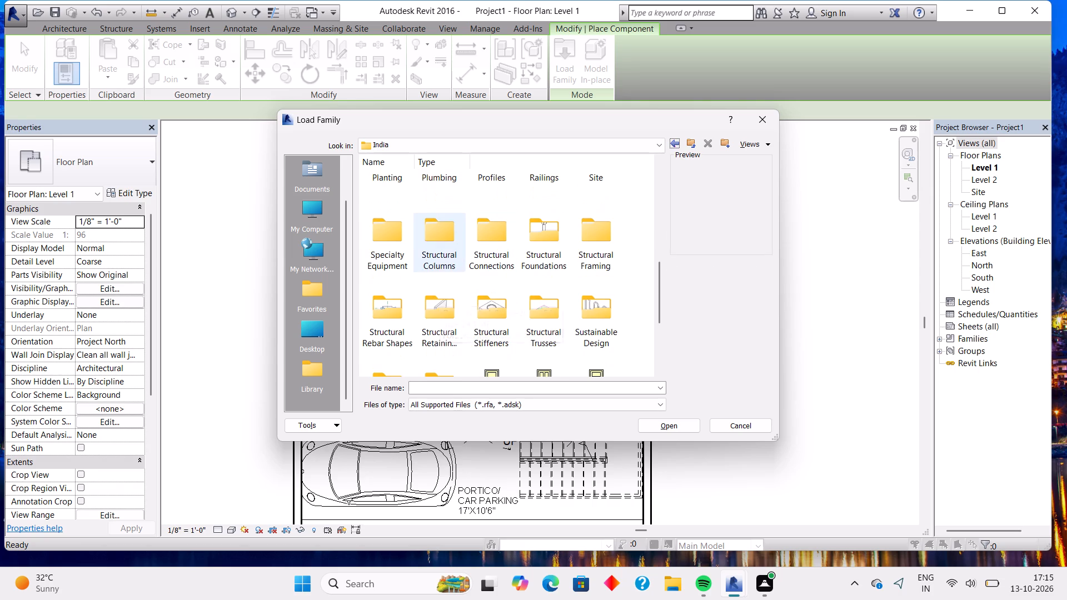
pyautogui.scroll(-1, 381, 334)
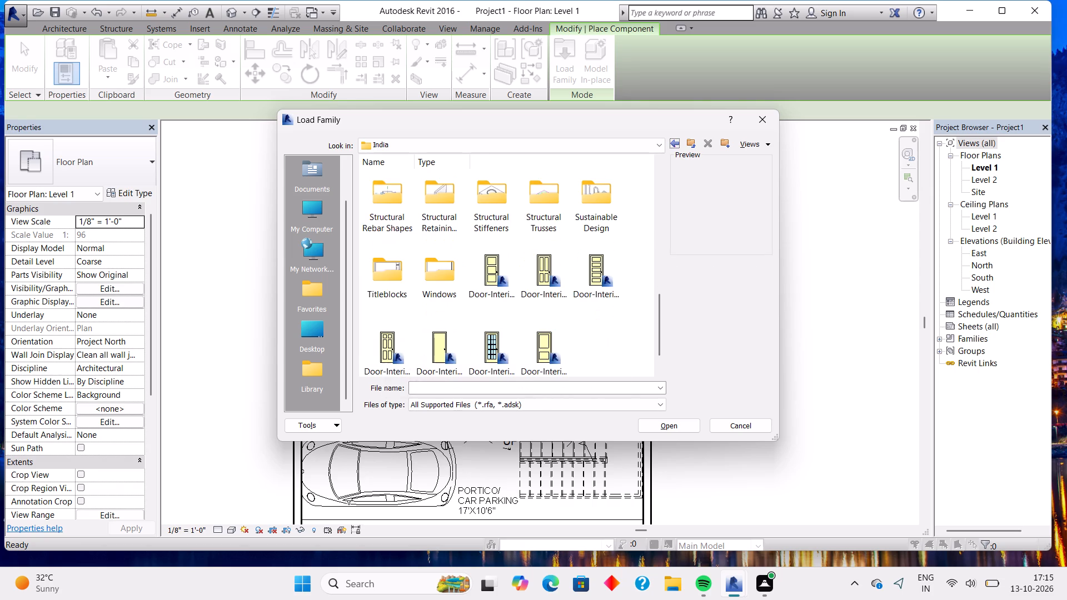
pyautogui.scroll(2, 408, 297)
pyautogui.doubleClick(391, 349)
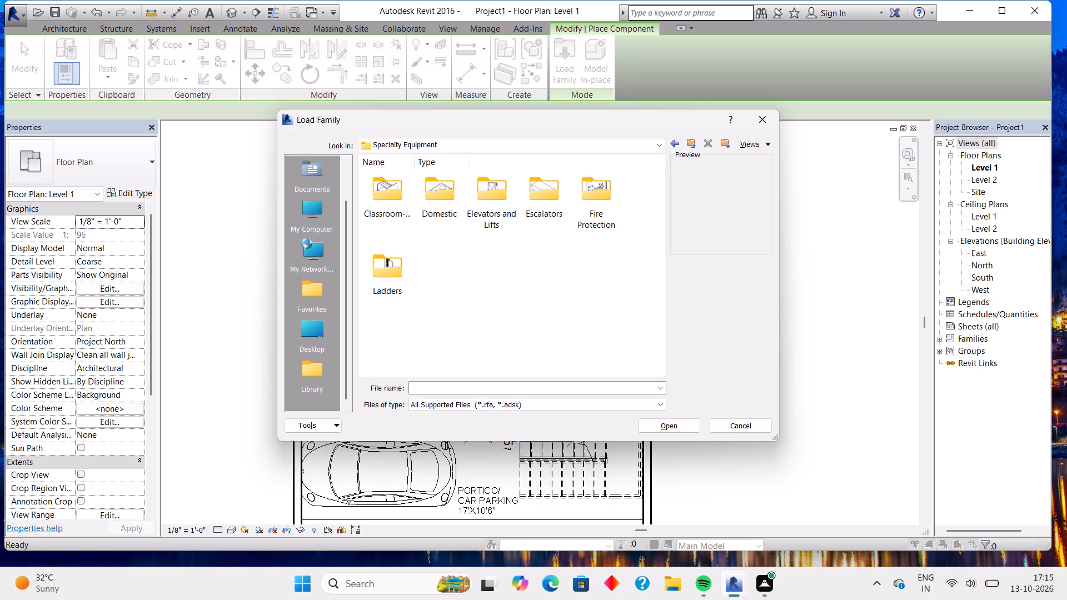
pyautogui.click(673, 142)
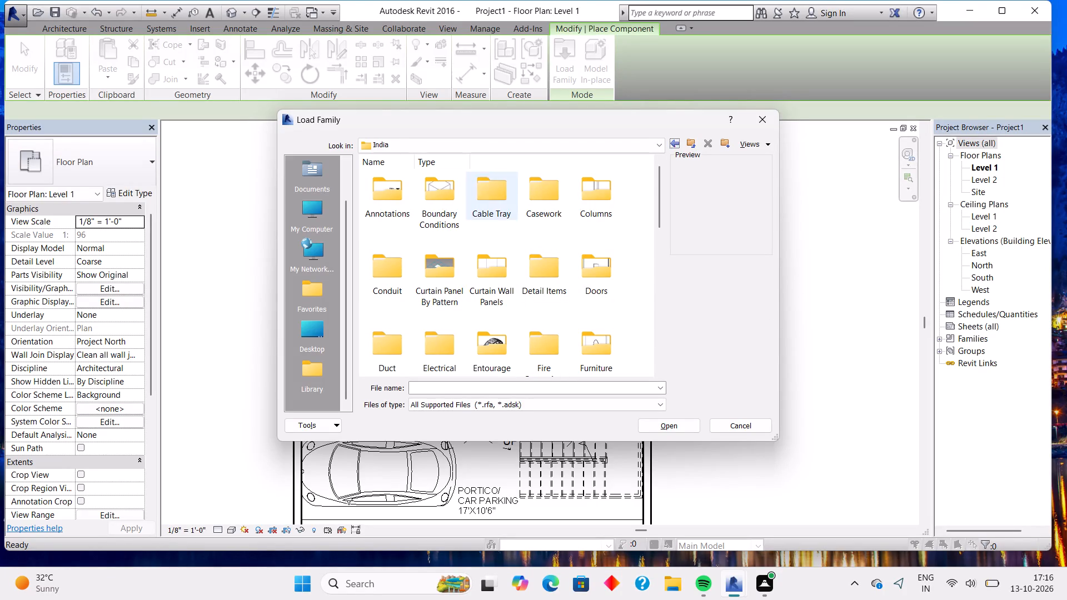
pyautogui.scroll(-1, 478, 253)
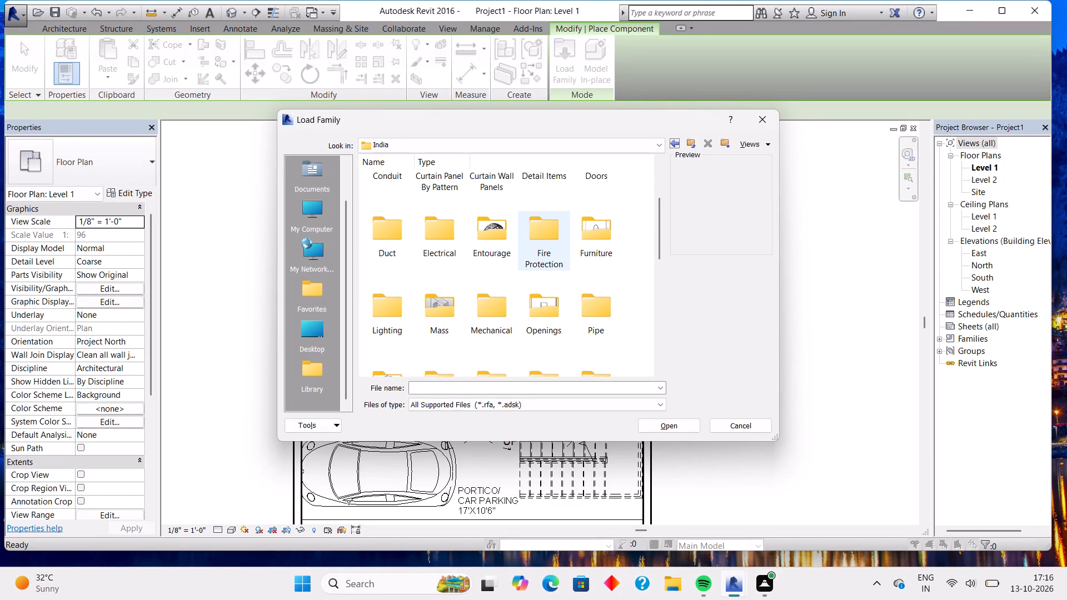
pyautogui.doubleClick(527, 253)
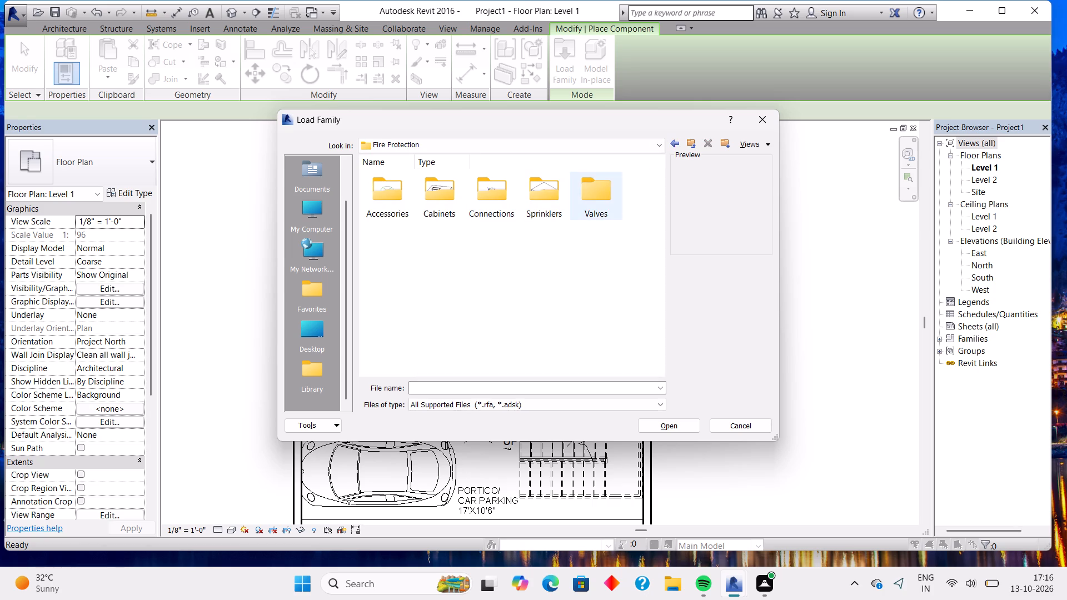
pyautogui.click(675, 142)
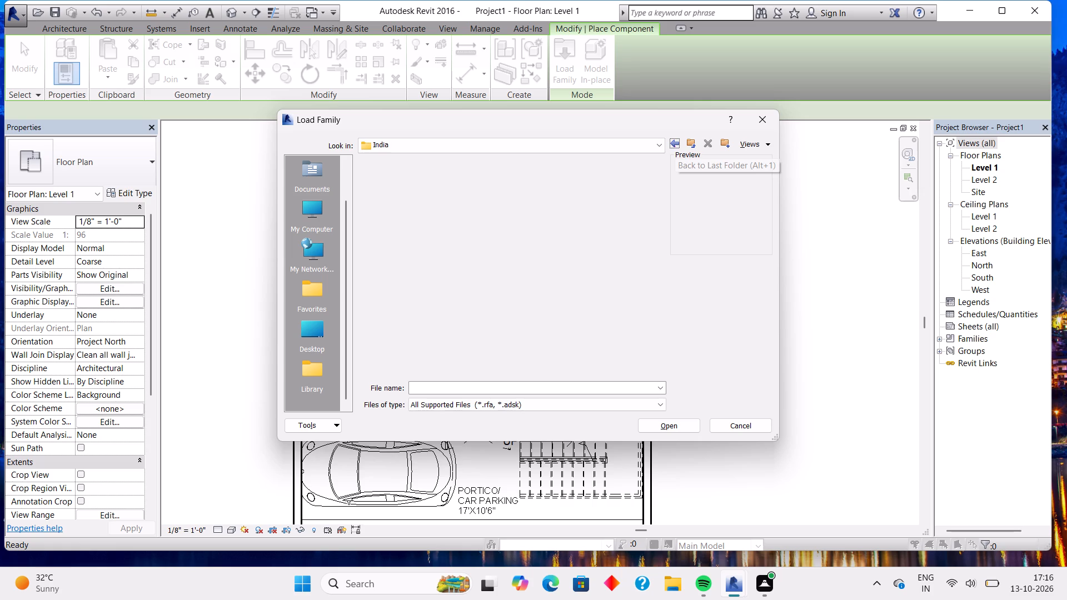
pyautogui.scroll(-1, 456, 299)
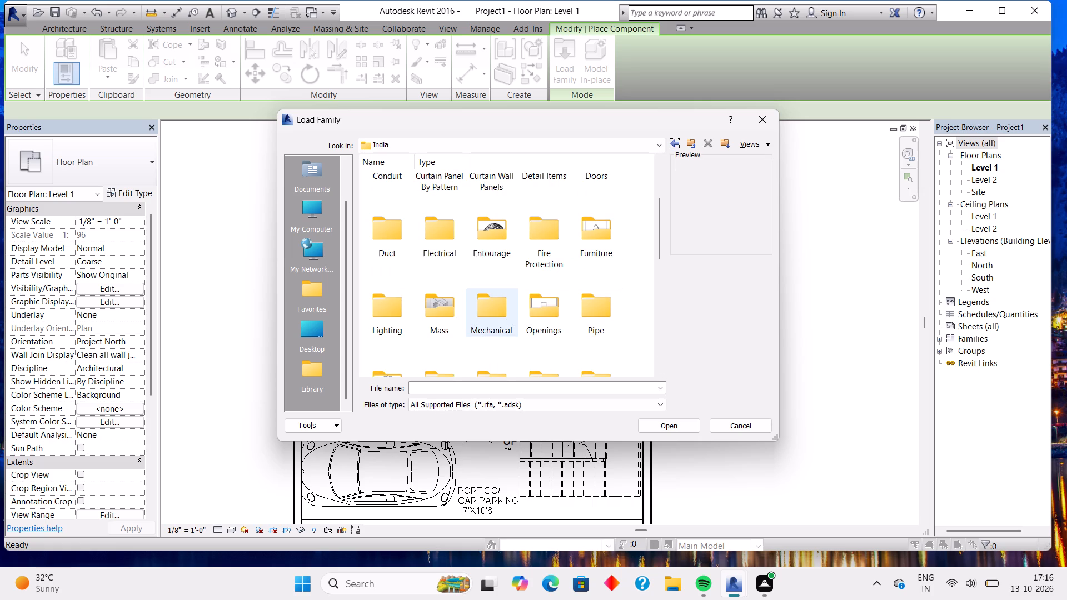
pyautogui.scroll(-1, 491, 323)
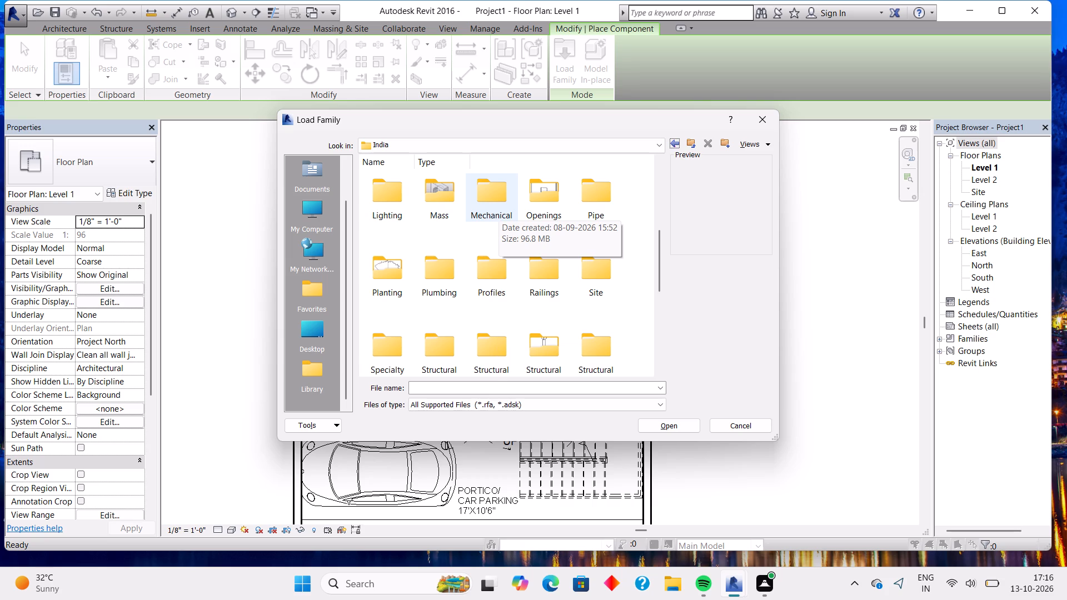
pyautogui.doubleClick(593, 272)
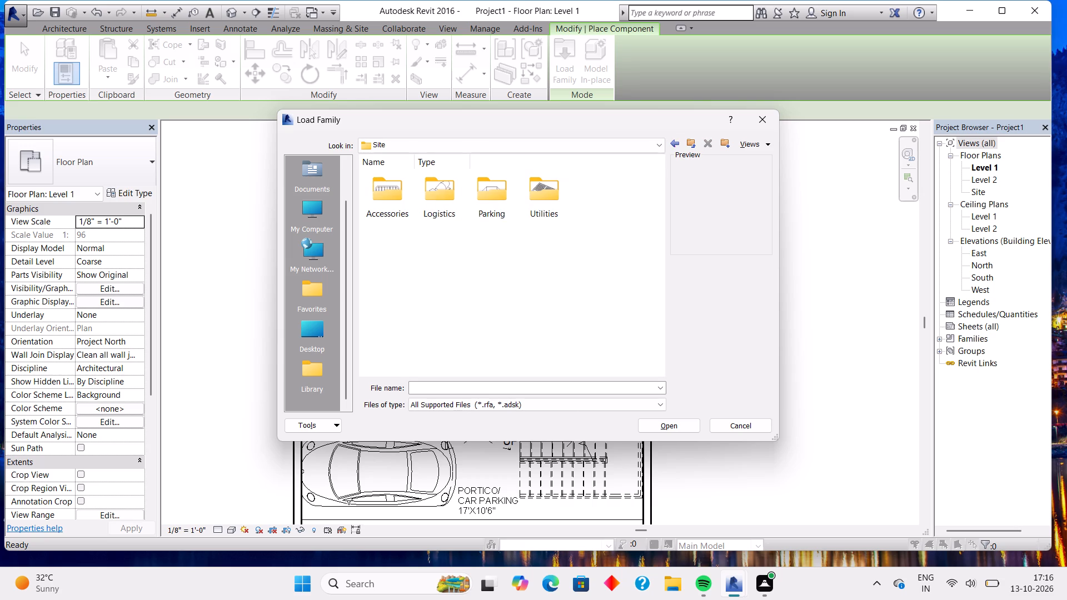
pyautogui.click(677, 143)
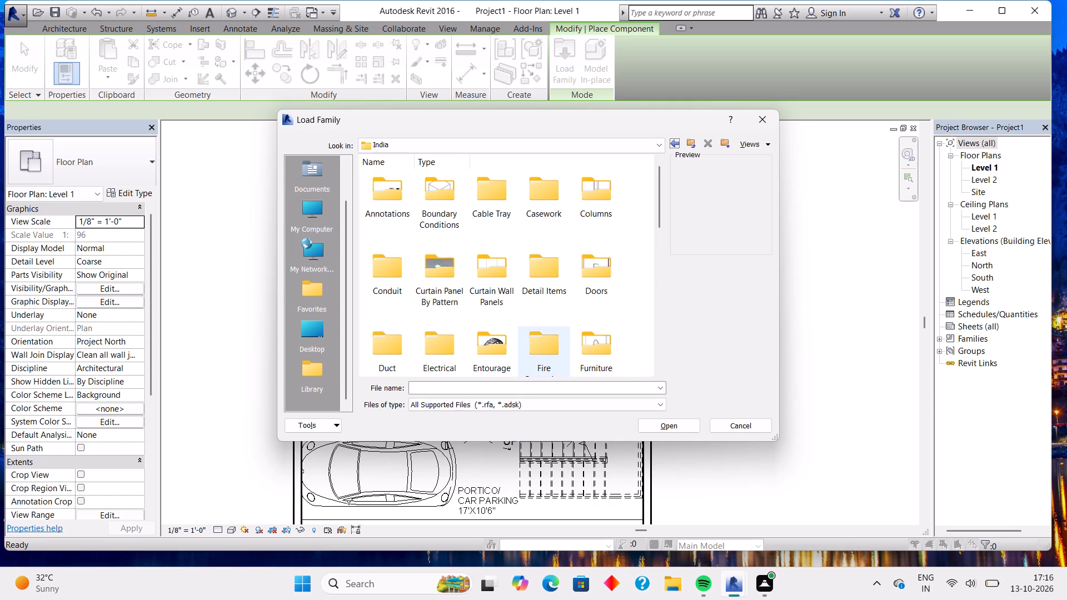
# Look through the India folder's categories, check the Casework and Conduit folders for a suitable family, and return to the India folder.
pyautogui.scroll(-1, 480, 334)
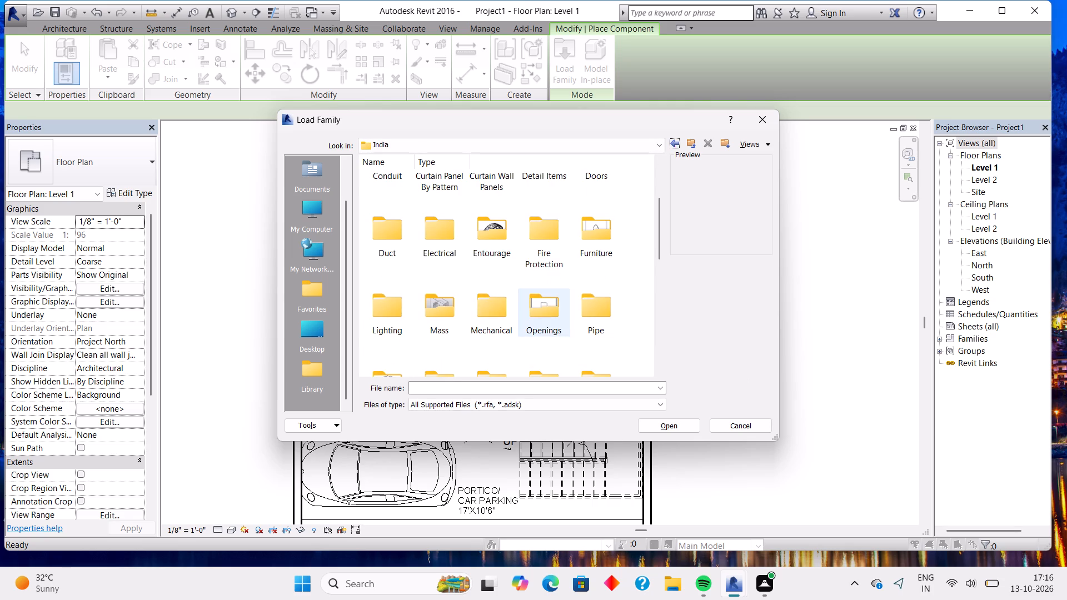
pyautogui.scroll(-1, 395, 313)
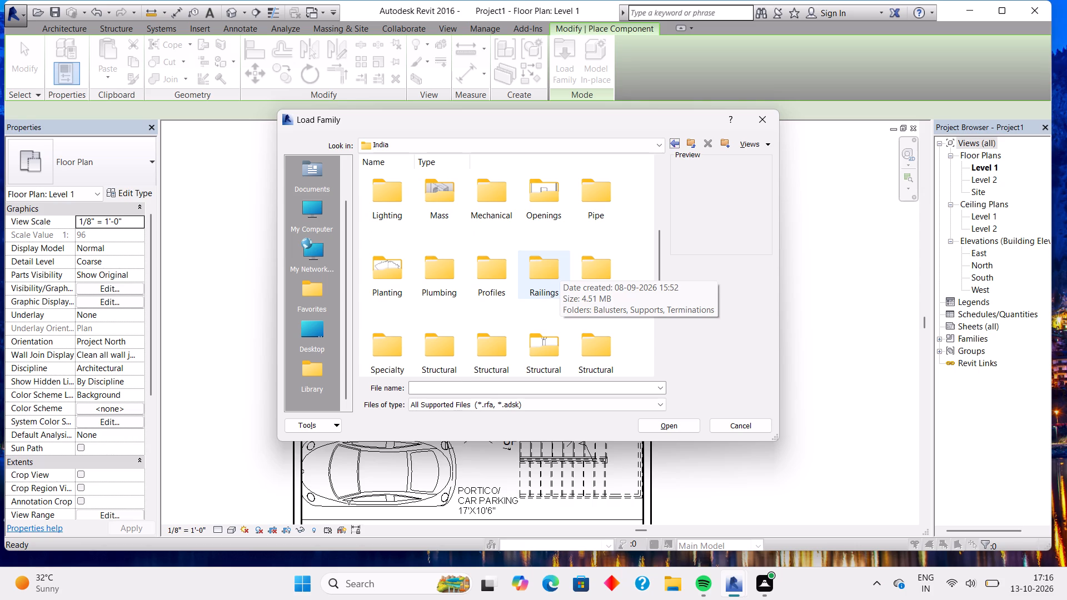
pyautogui.scroll(-2, 564, 266)
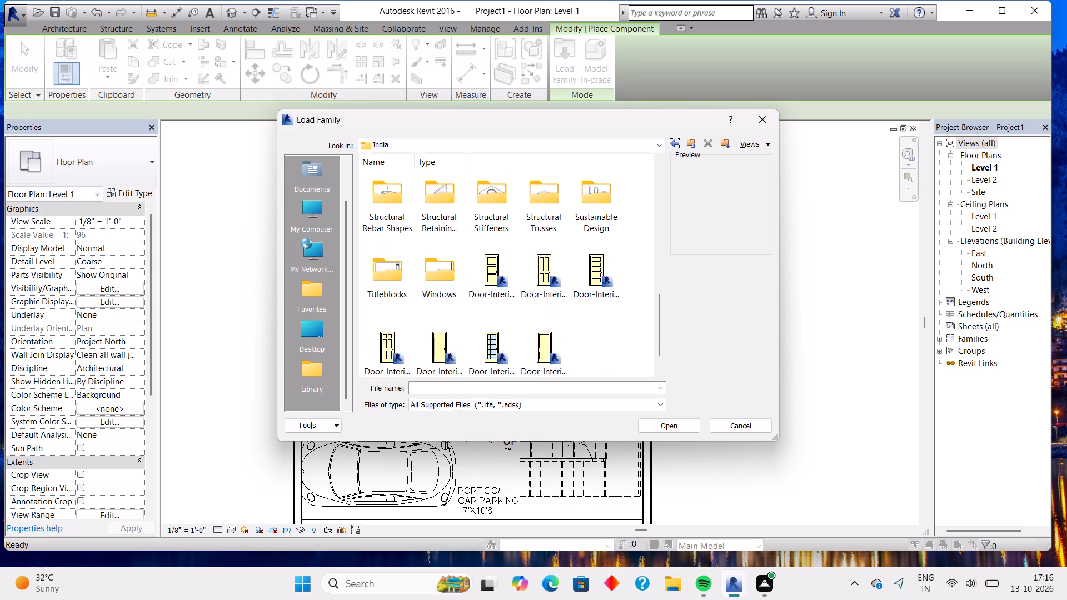
pyautogui.scroll(1, 437, 236)
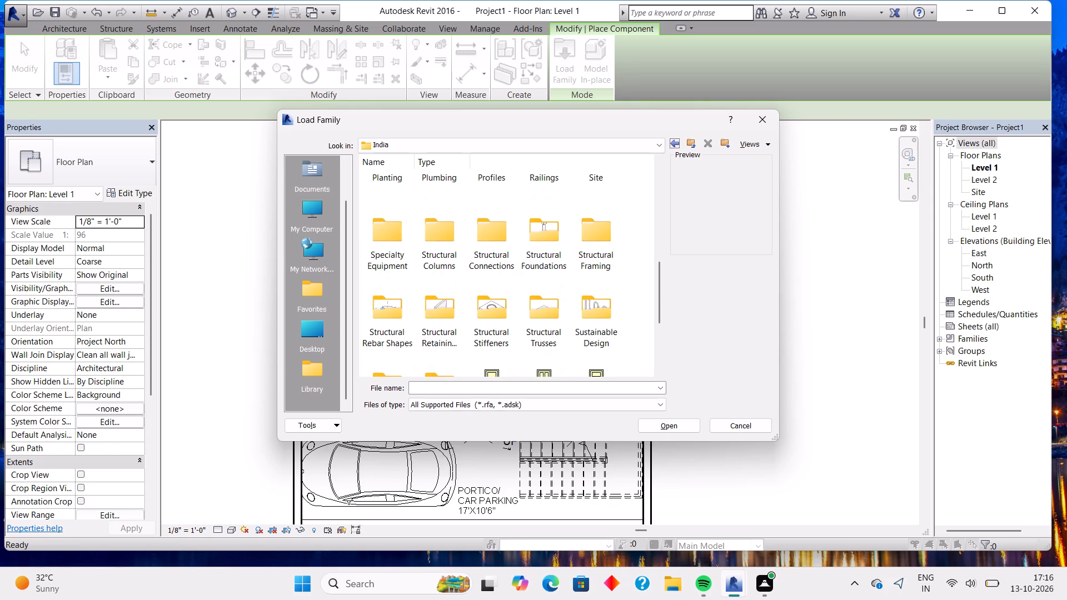
pyautogui.scroll(7, 437, 236)
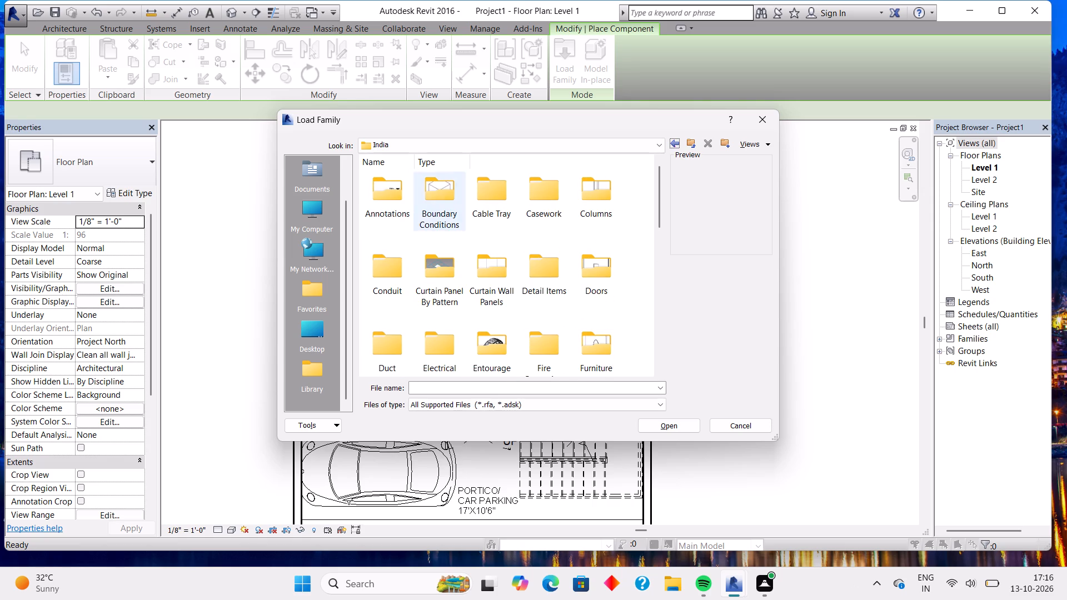
pyautogui.doubleClick(542, 189)
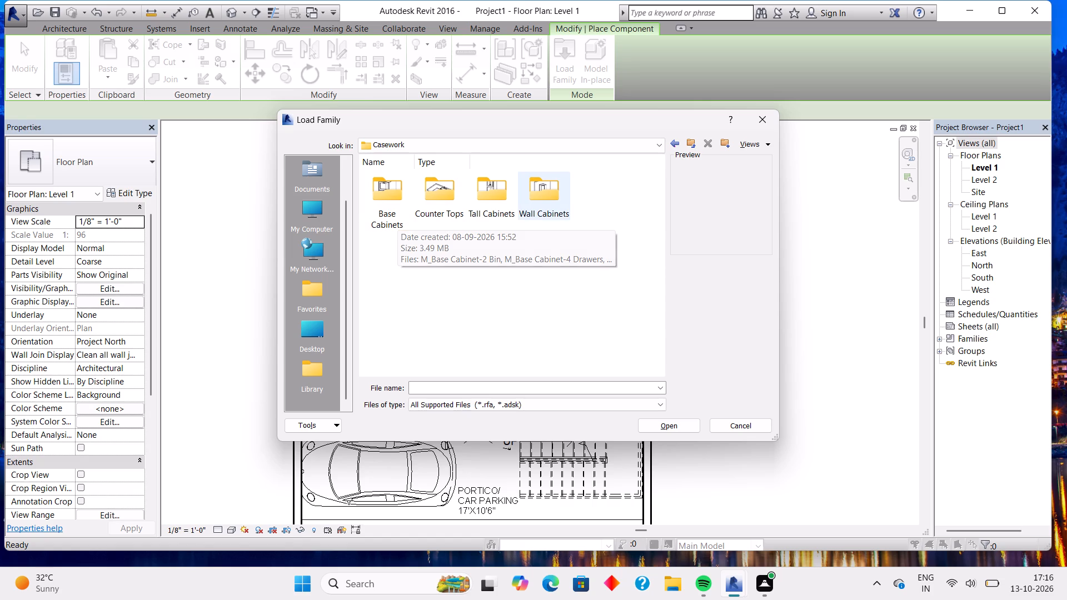
pyautogui.click(676, 145)
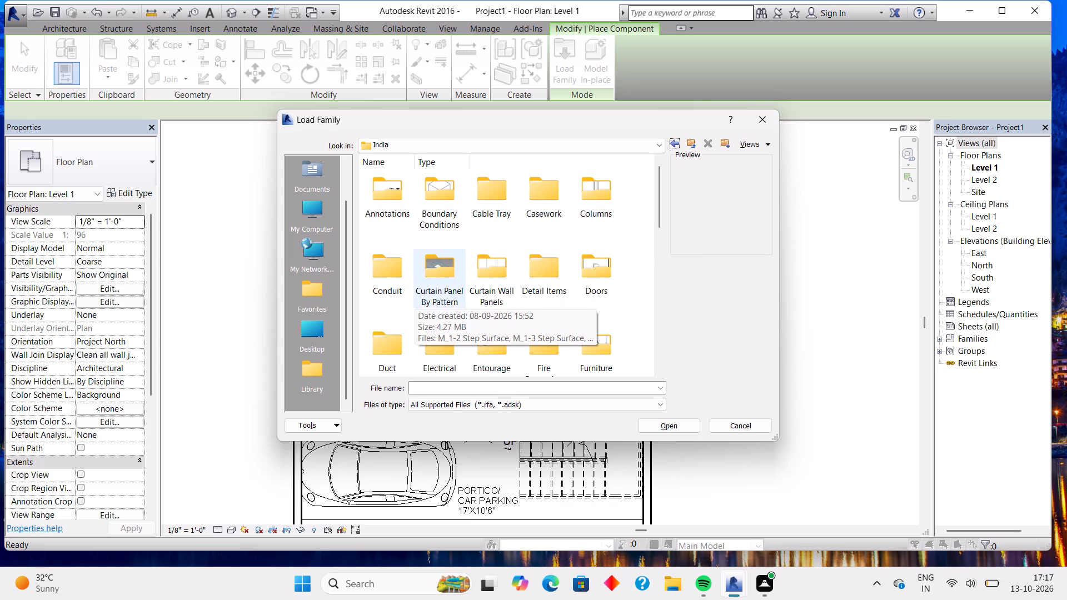
pyautogui.doubleClick(393, 287)
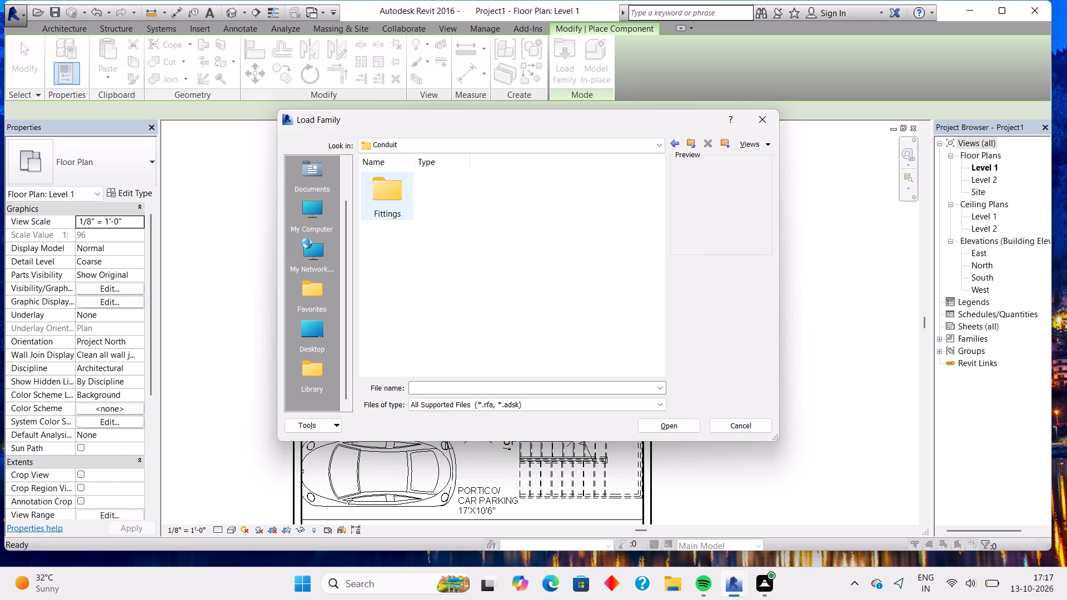
pyautogui.click(678, 138)
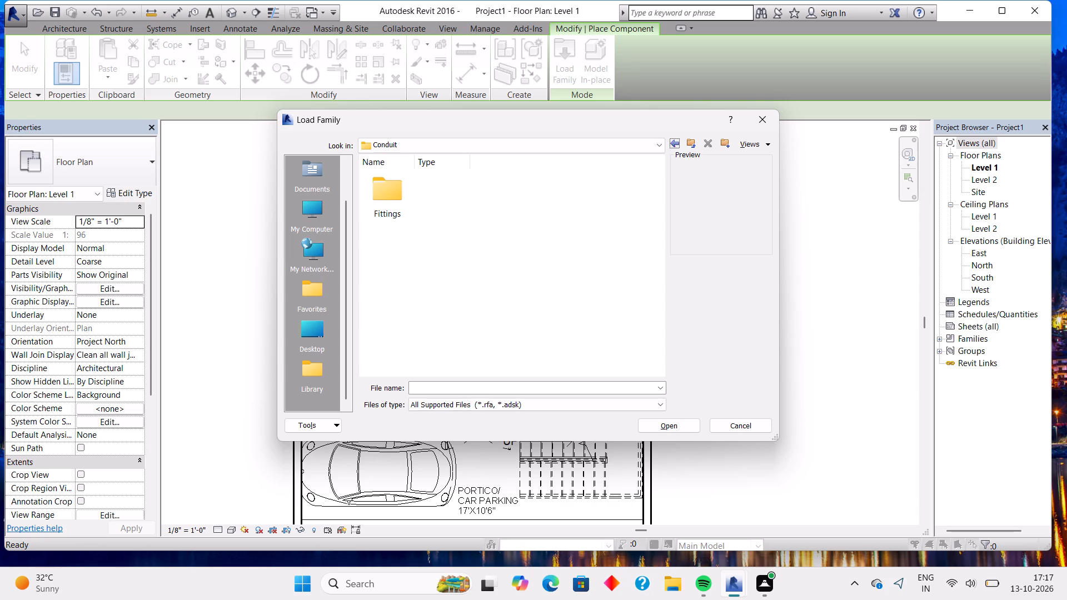
pyautogui.click(672, 142)
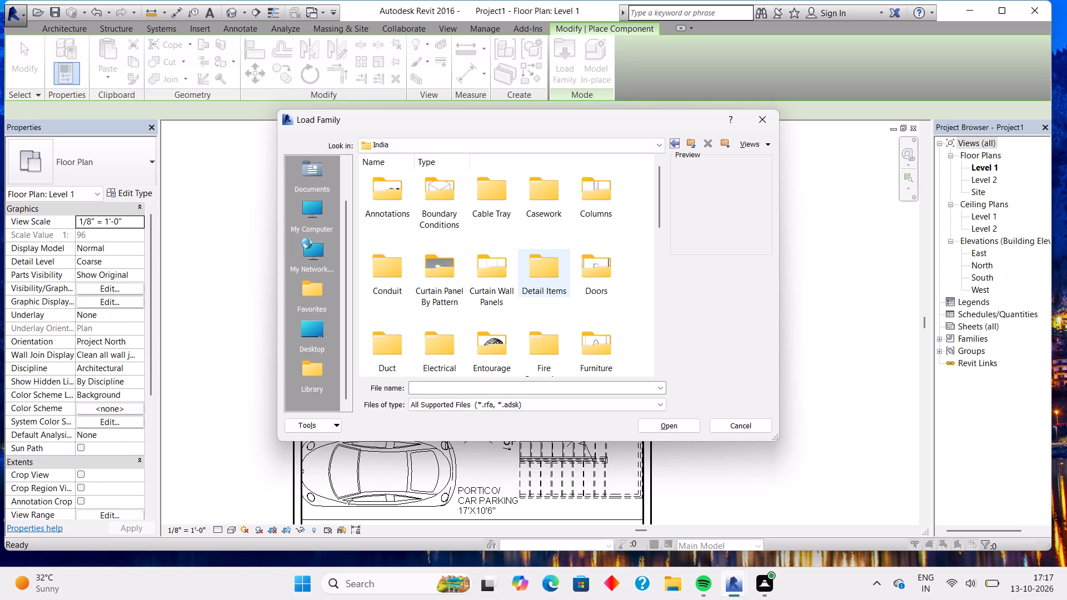
# Check the India library's Pipe and Sustainable Design folders for a suitable family, and return to the India folder.
pyautogui.scroll(-1, 589, 300)
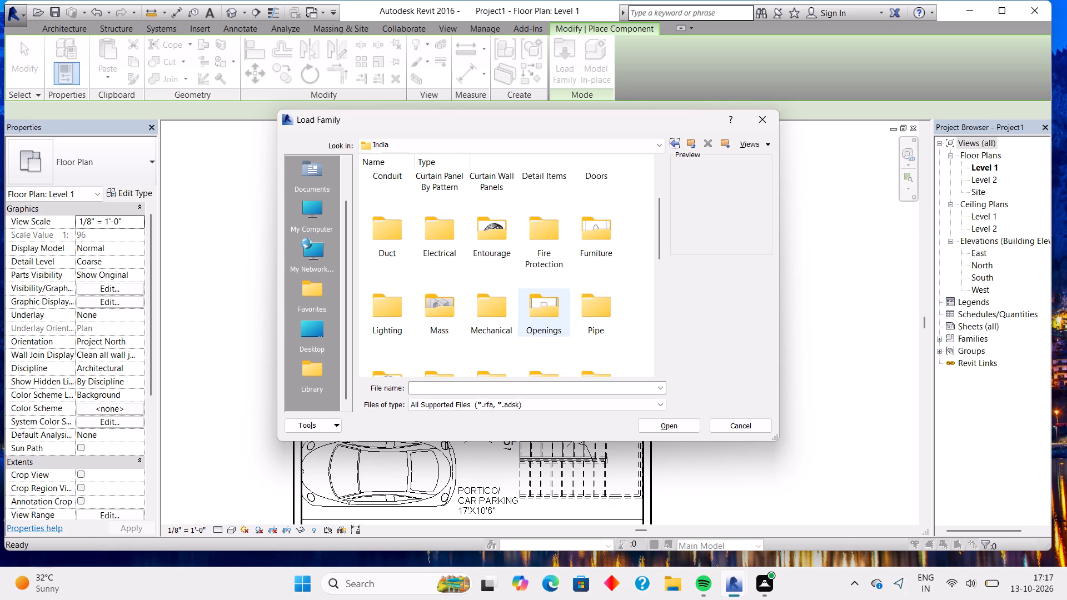
pyautogui.scroll(-1, 596, 318)
pyautogui.doubleClick(594, 197)
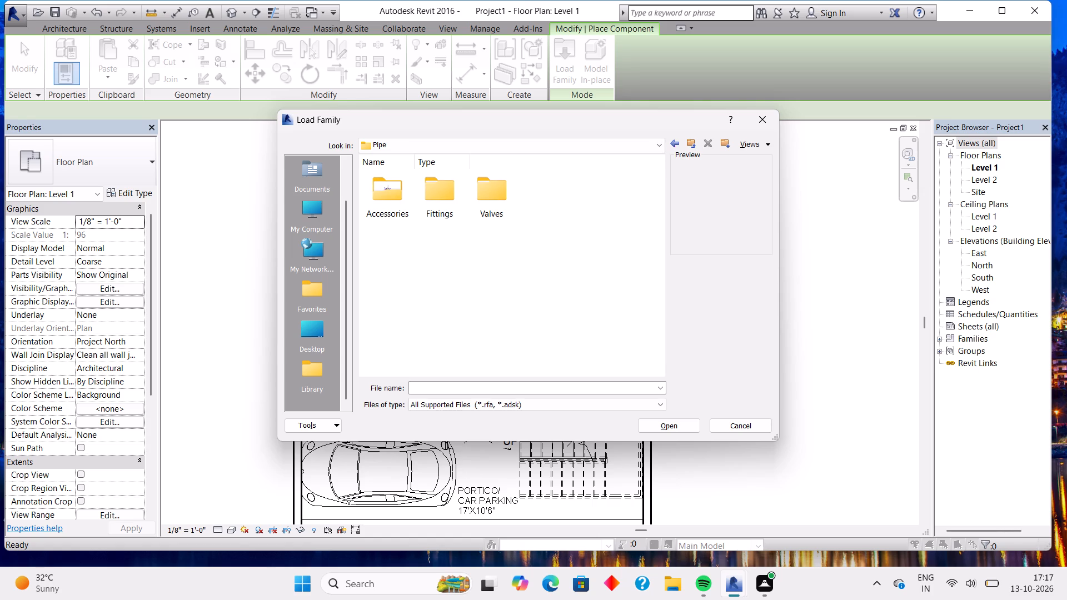
pyautogui.click(671, 143)
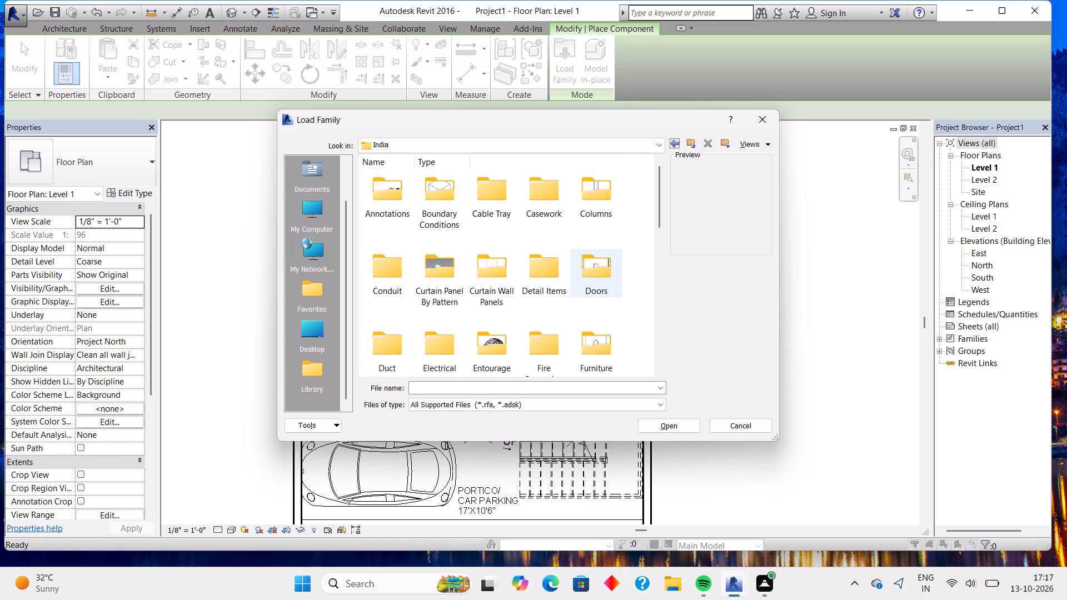
pyautogui.scroll(-3, 527, 308)
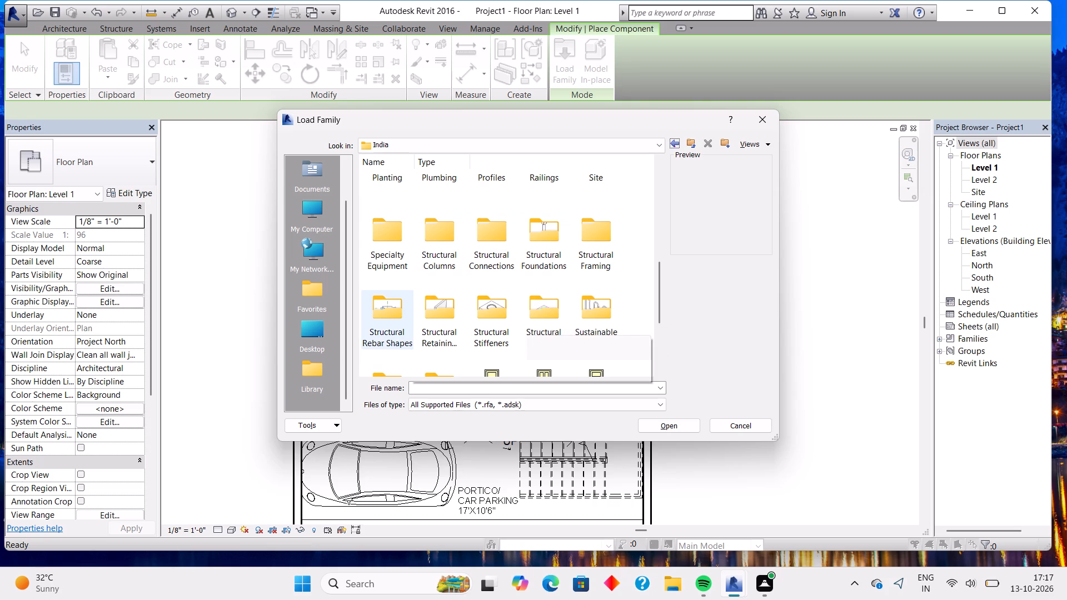
pyautogui.scroll(-1, 590, 321)
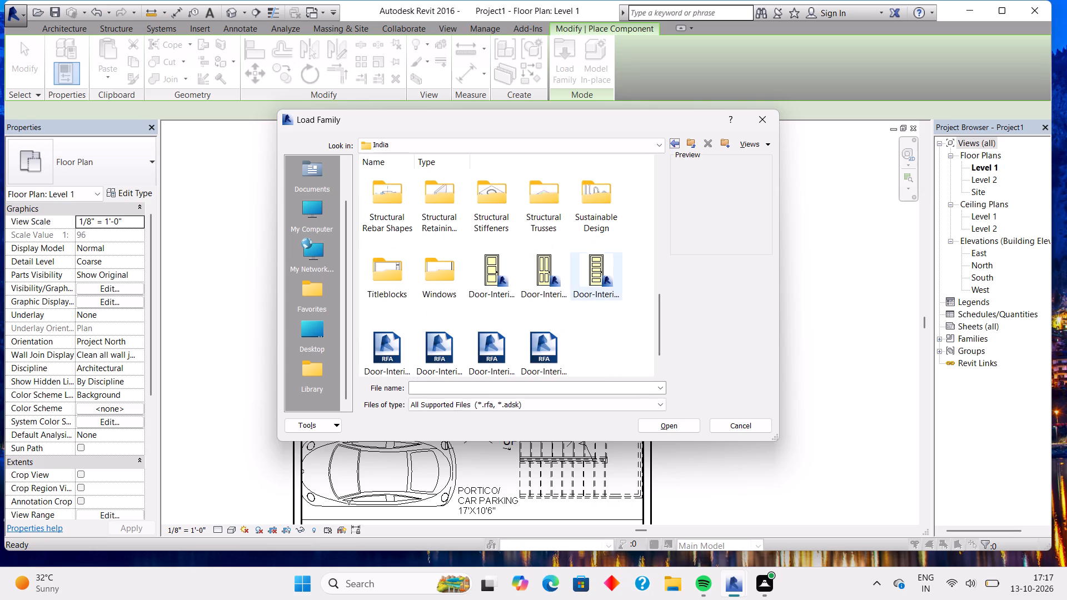
pyautogui.doubleClick(595, 197)
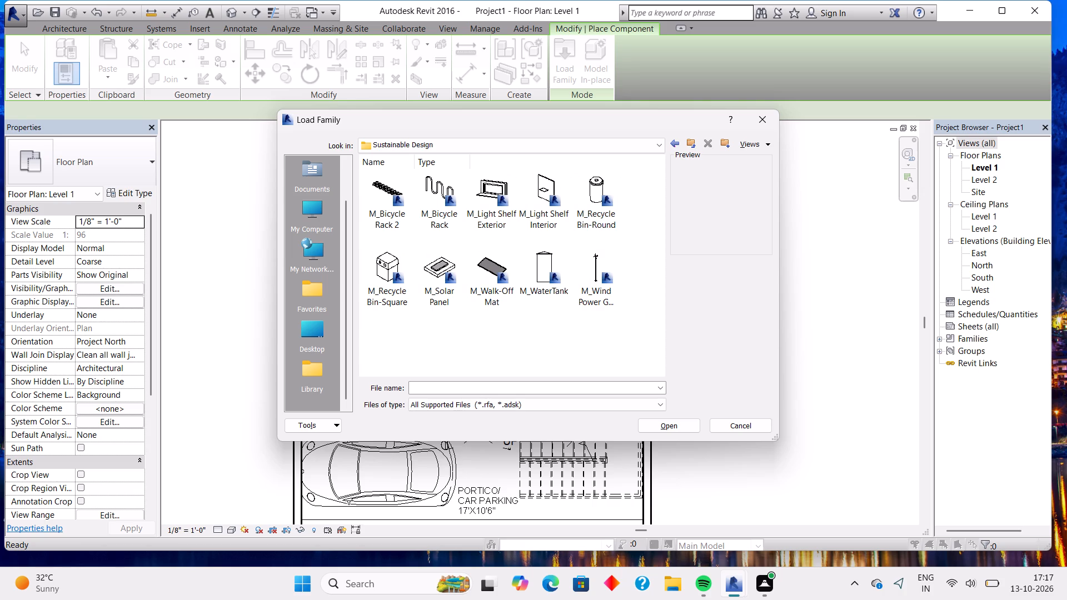
pyautogui.click(671, 141)
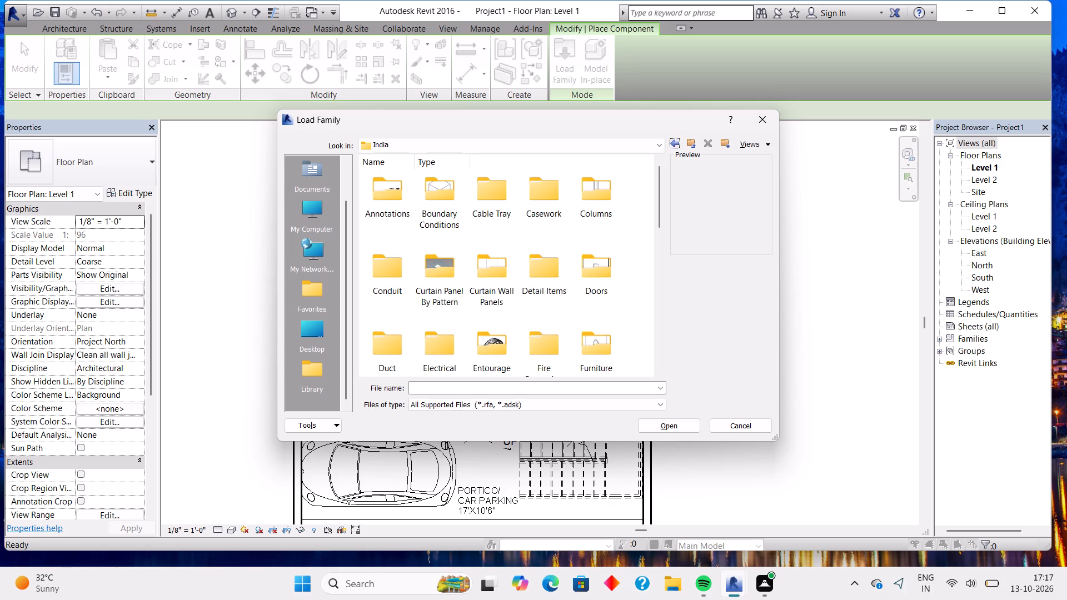
# Look over the whole India folder once more, close the family library without loading anything, and cancel the component placement.
pyautogui.scroll(-2, 560, 338)
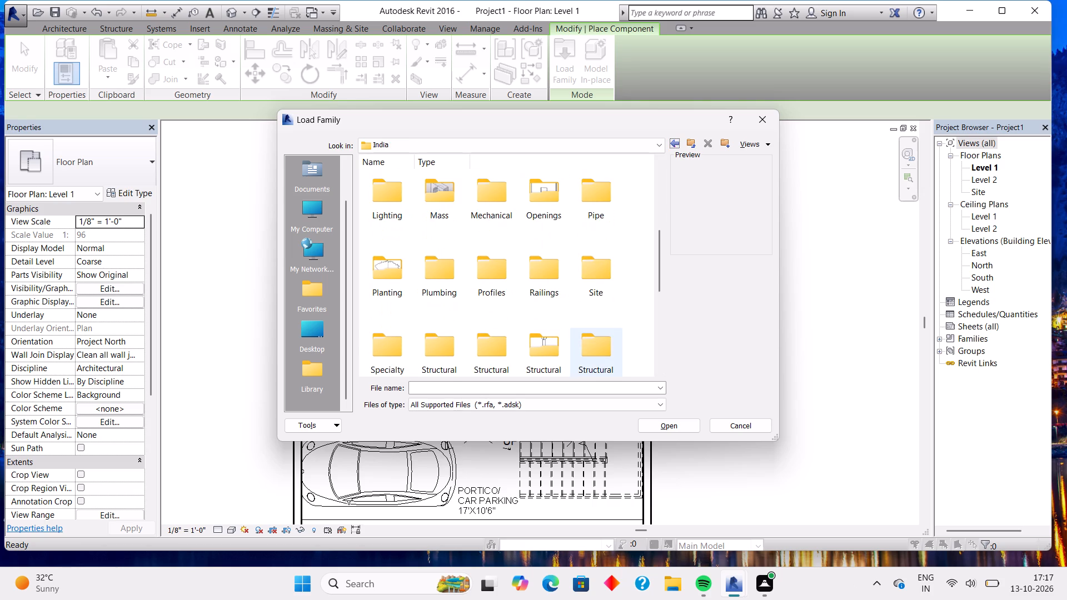
pyautogui.scroll(-1, 581, 350)
pyautogui.scroll(-1, 481, 340)
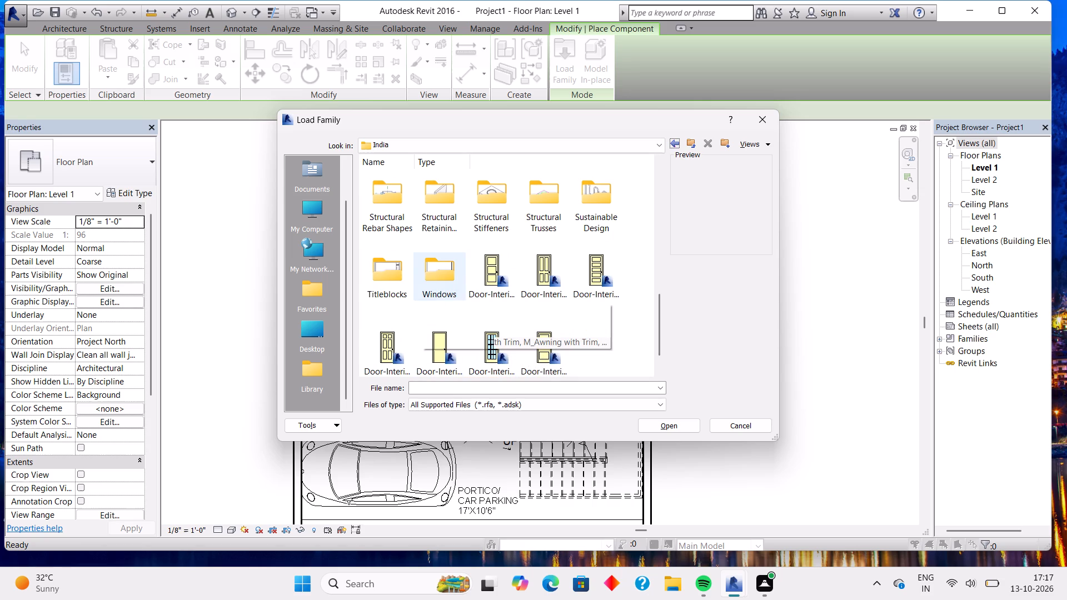
pyautogui.scroll(4, 447, 264)
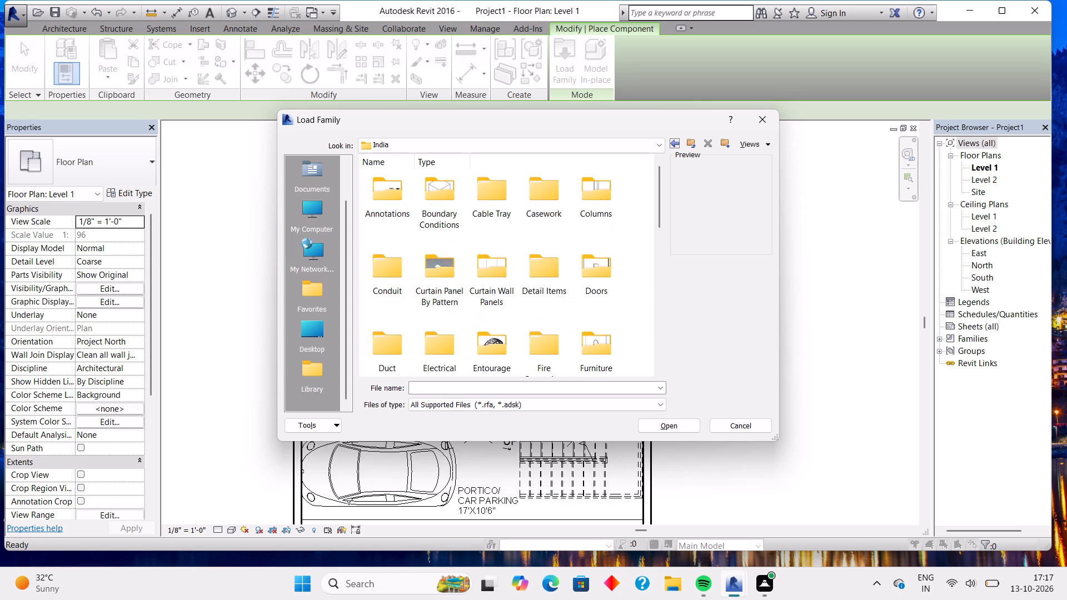
pyautogui.scroll(4, 476, 243)
pyautogui.click(768, 128)
pyautogui.click(753, 111)
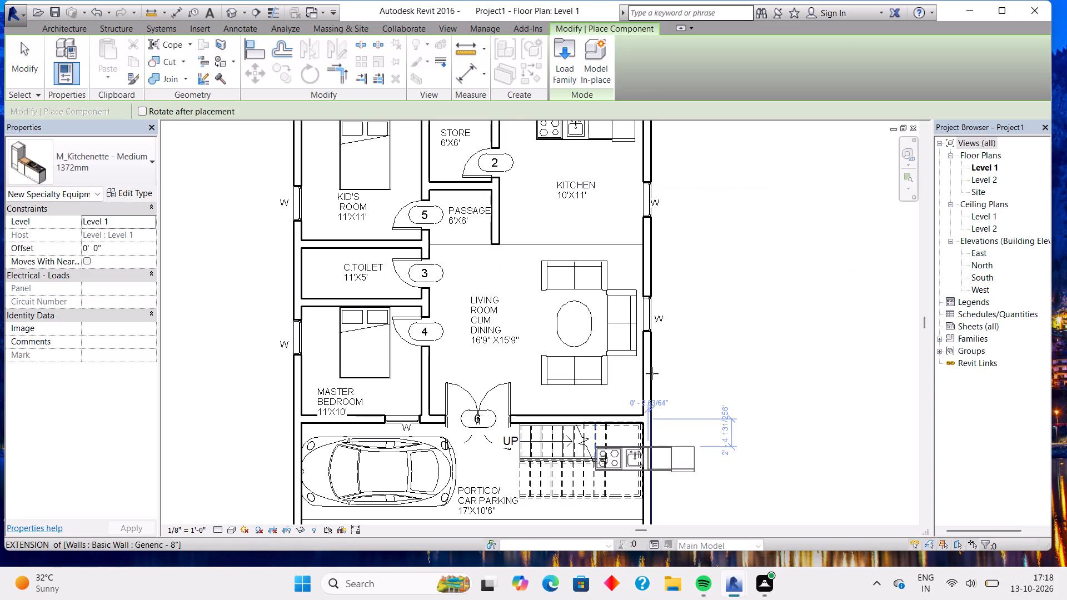
pyautogui.press('Escape')
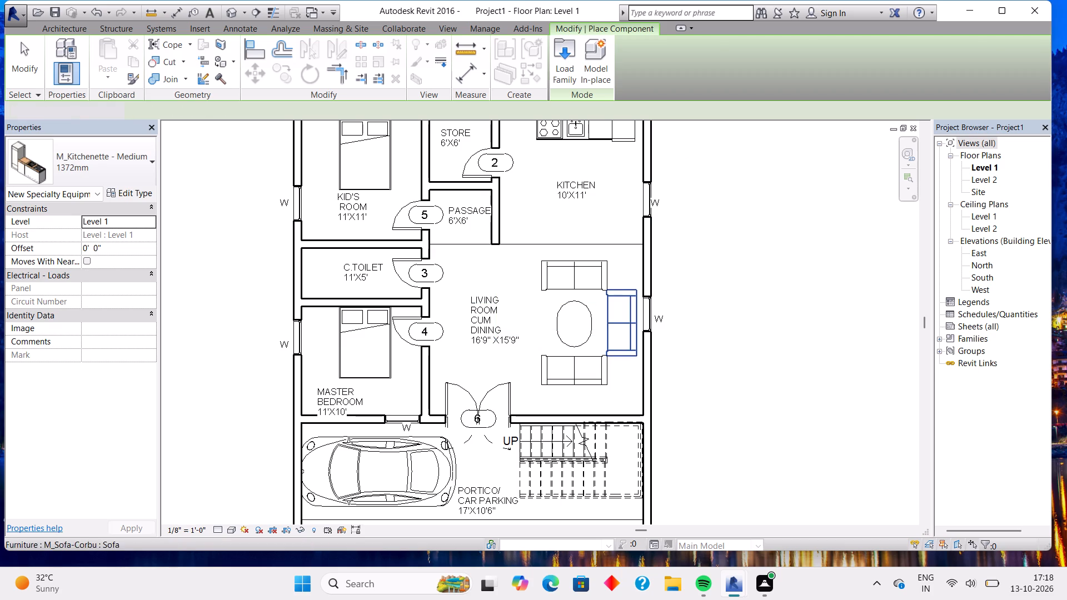
# Leave component placement and create a new sheet using the E1 30x42 Horizontal titleblock.
pyautogui.press('Escape')
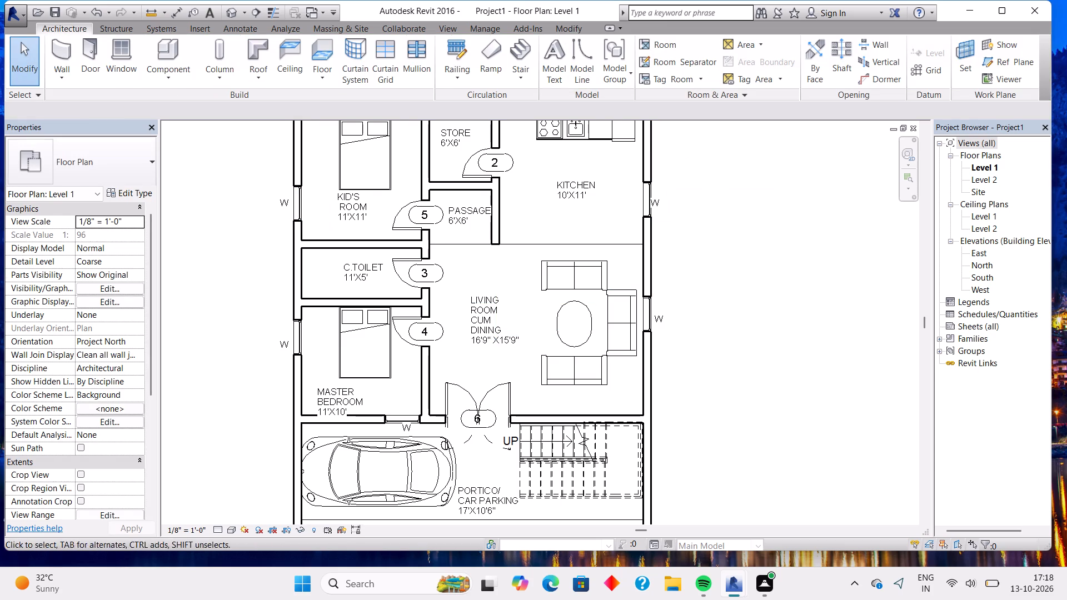
pyautogui.press('.')
pyautogui.moveTo(233, 158); pyautogui.dragTo(221, 204, button='middle')
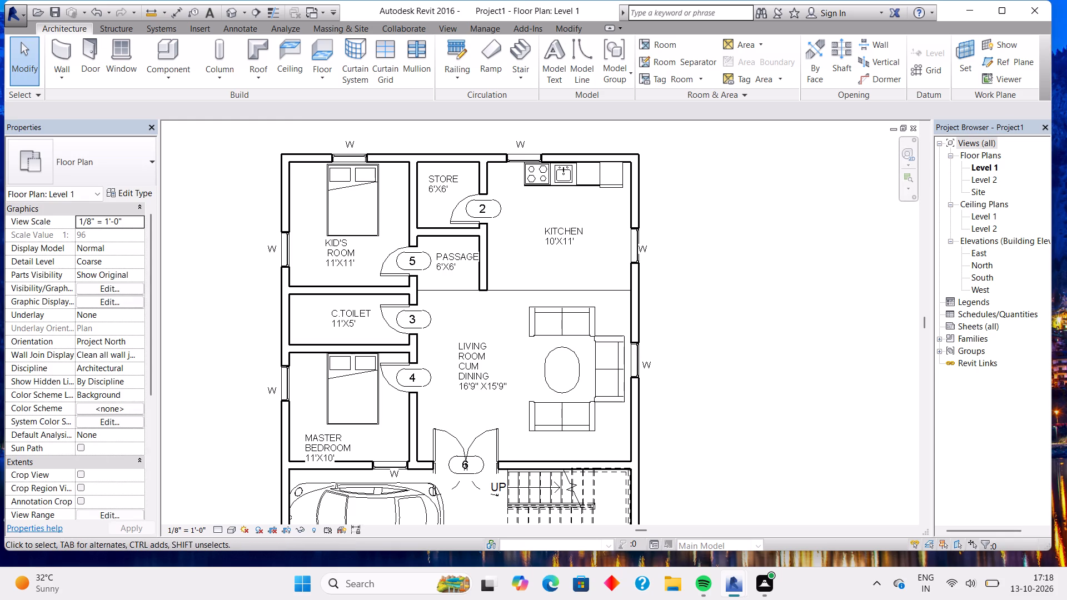
pyautogui.click(969, 324)
pyautogui.click(967, 329)
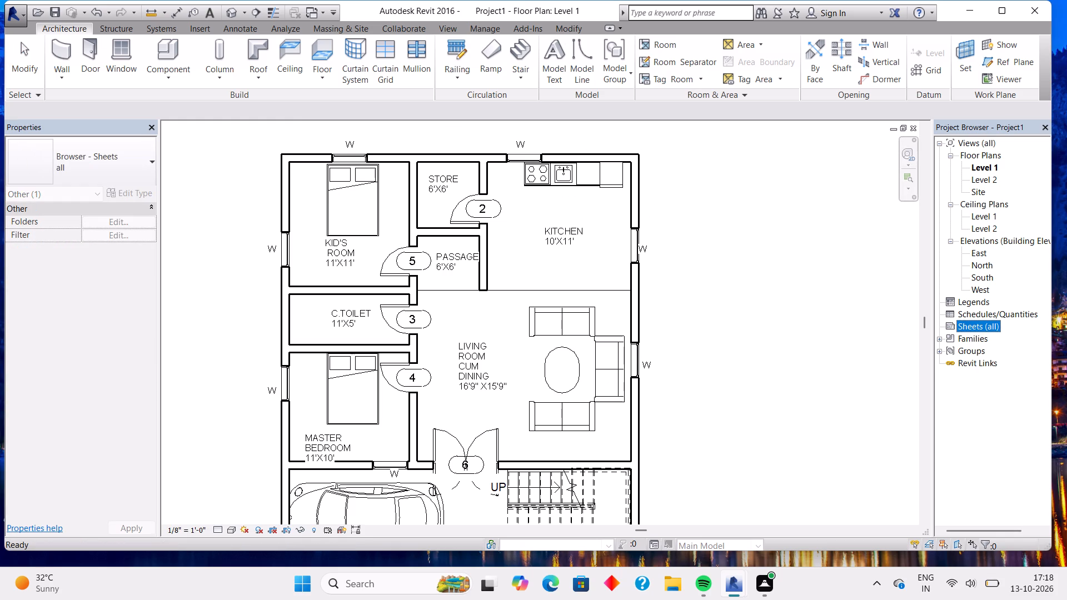
pyautogui.doubleClick(967, 329)
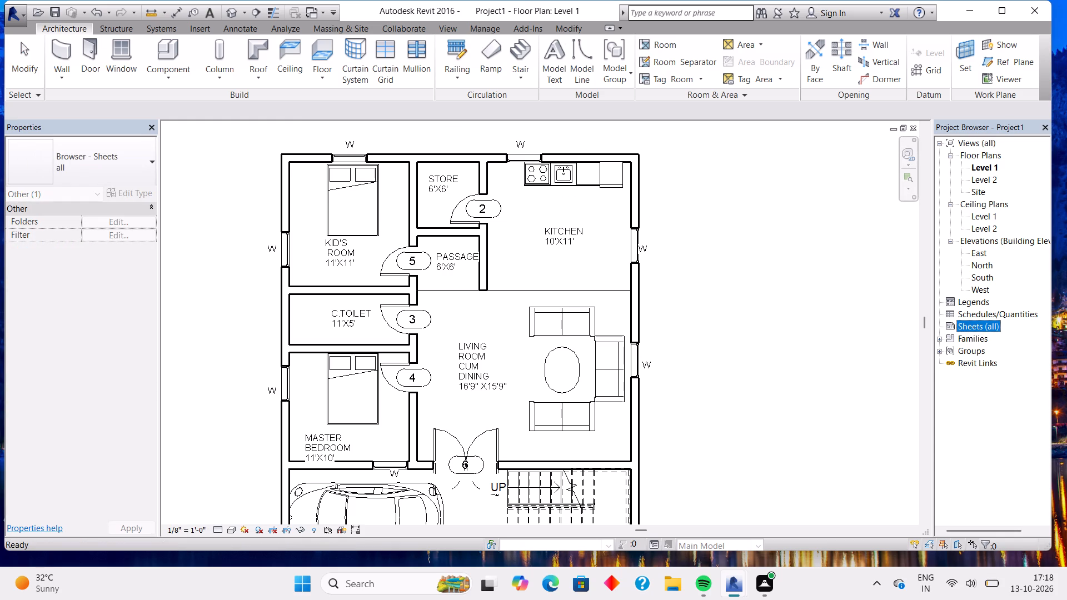
pyautogui.rightClick(965, 326)
pyautogui.click(963, 330)
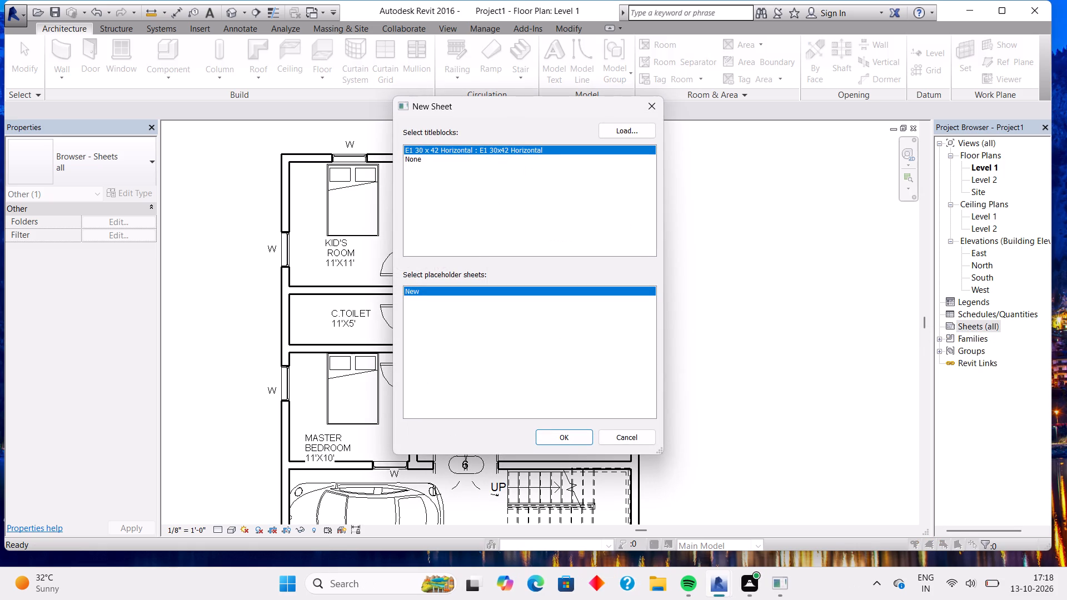
pyautogui.click(566, 434)
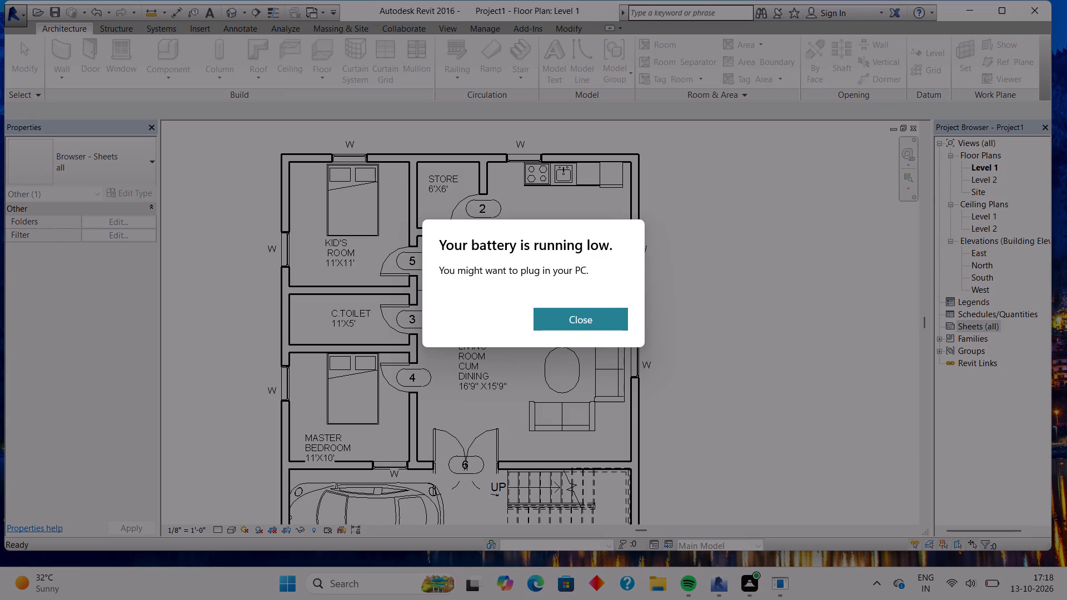
pyautogui.click(536, 313)
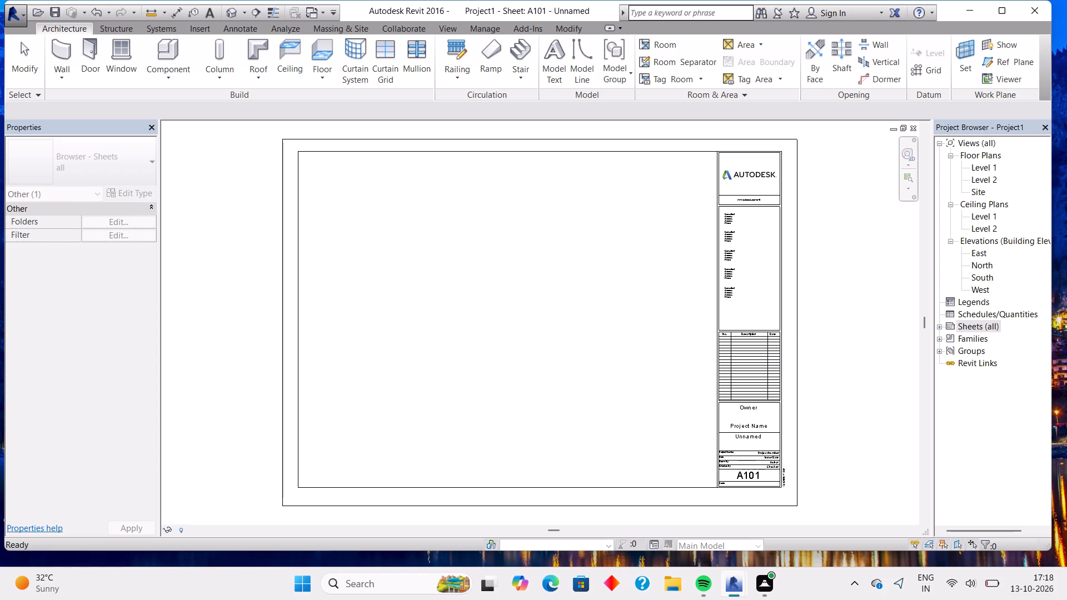
# Place the Level 1 floor plan on sheet A101, in the upper-left part of the drawing area.
pyautogui.moveTo(984, 168); pyautogui.dragTo(488, 279)
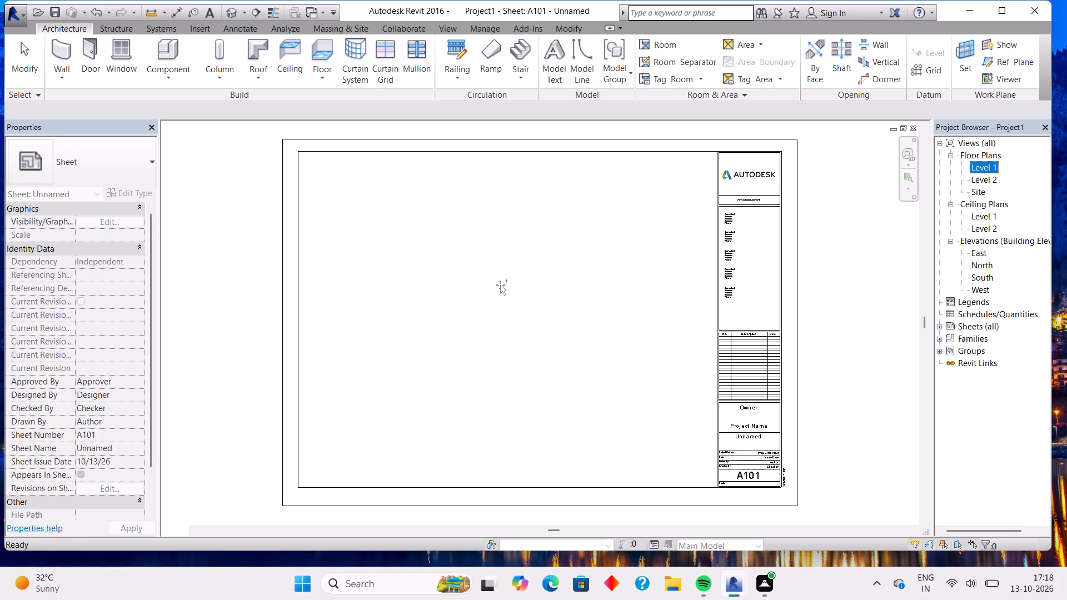
pyautogui.moveTo(488, 279); pyautogui.dragTo(465, 268)
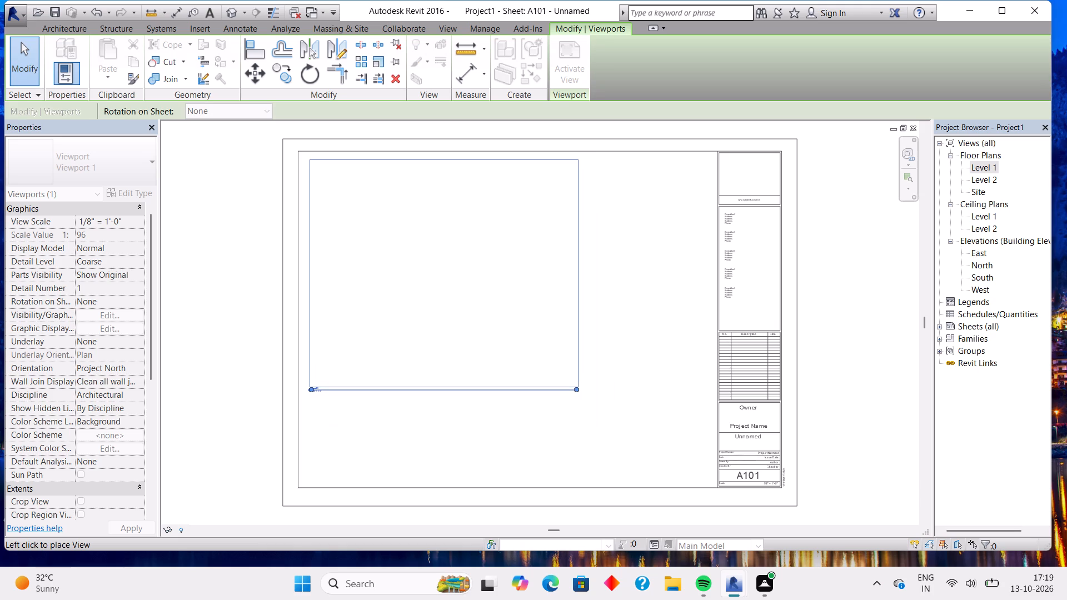
pyautogui.click(444, 273)
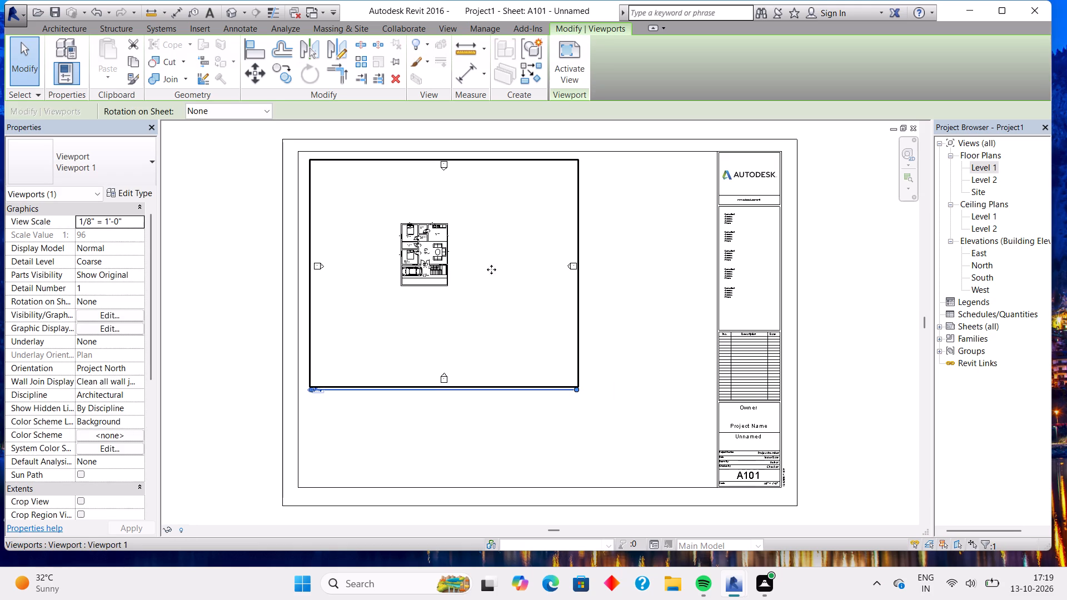
# Activate the Level 1 viewport, hide all the elevation markers around the plan in that view, and deactivate the view.
pyautogui.click(567, 52)
pyautogui.moveTo(619, 231); pyautogui.dragTo(550, 303)
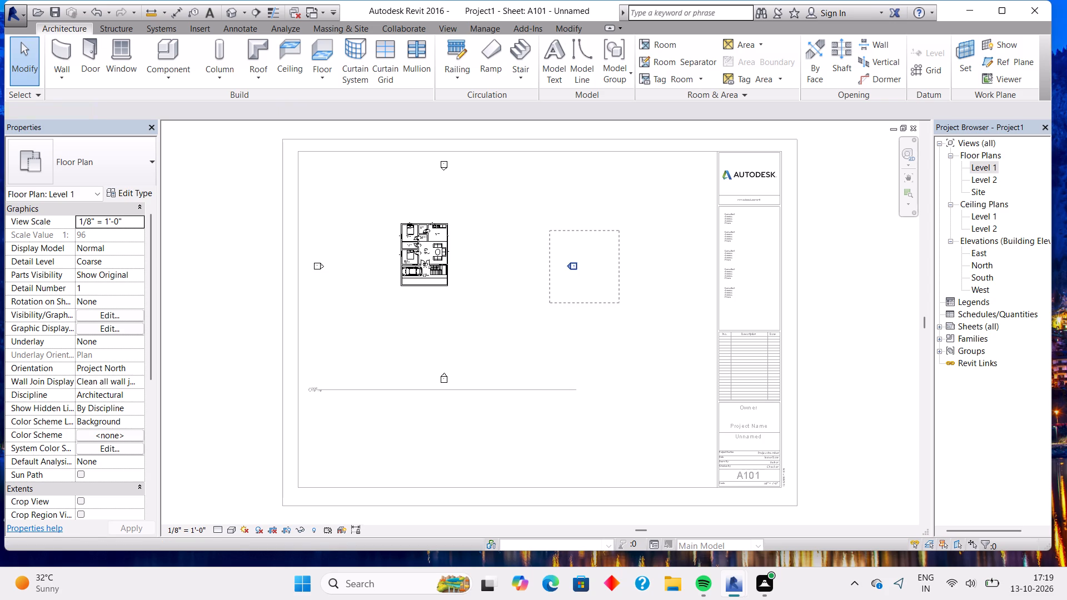
pyautogui.write('SA')
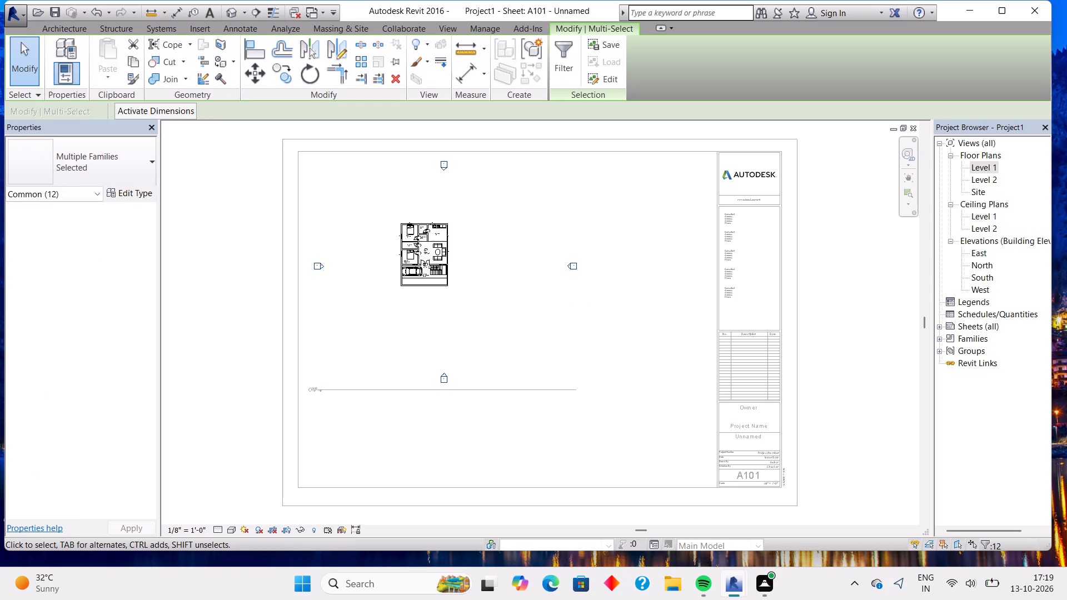
pyautogui.rightClick(537, 306)
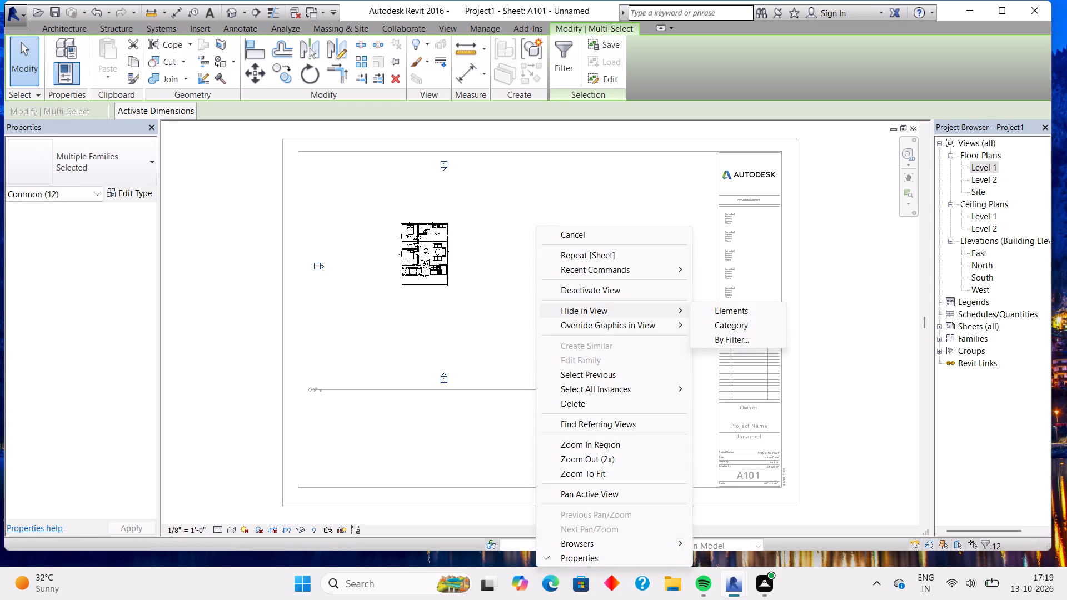
pyautogui.click(764, 310)
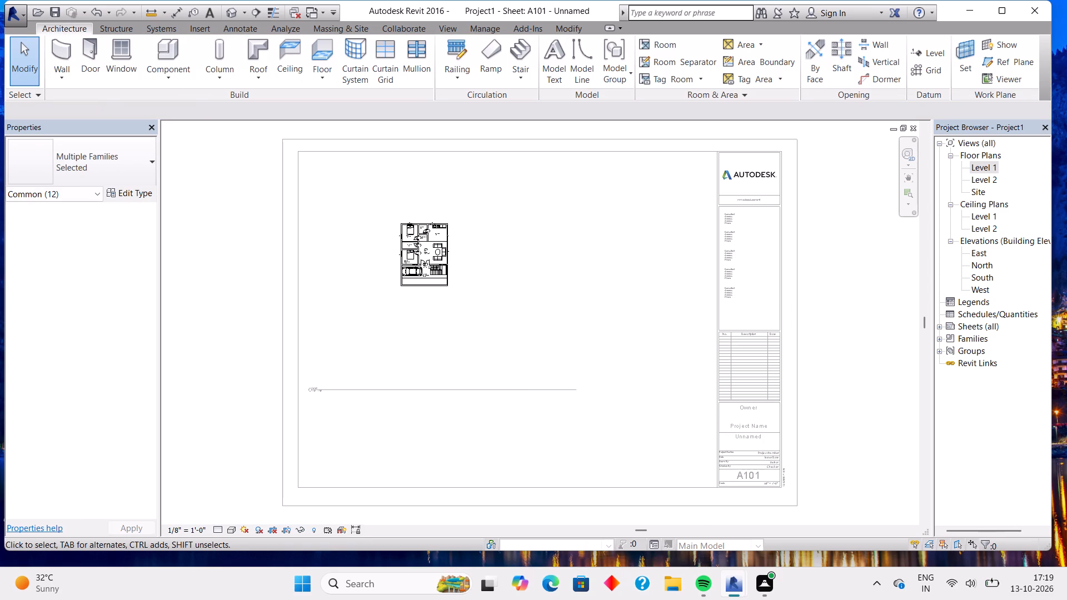
pyautogui.rightClick(571, 205)
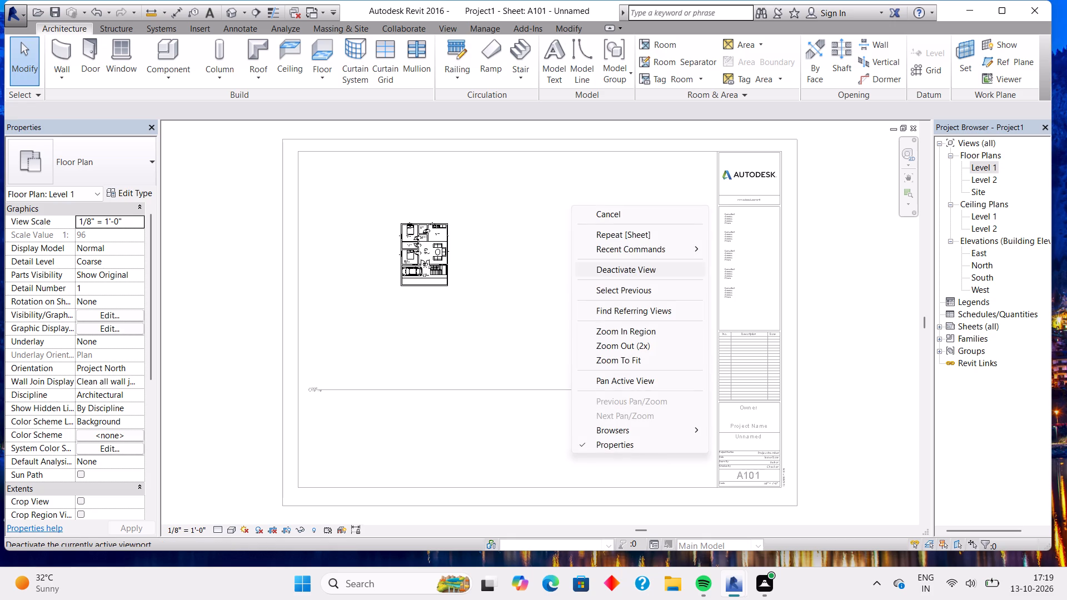
pyautogui.click(626, 270)
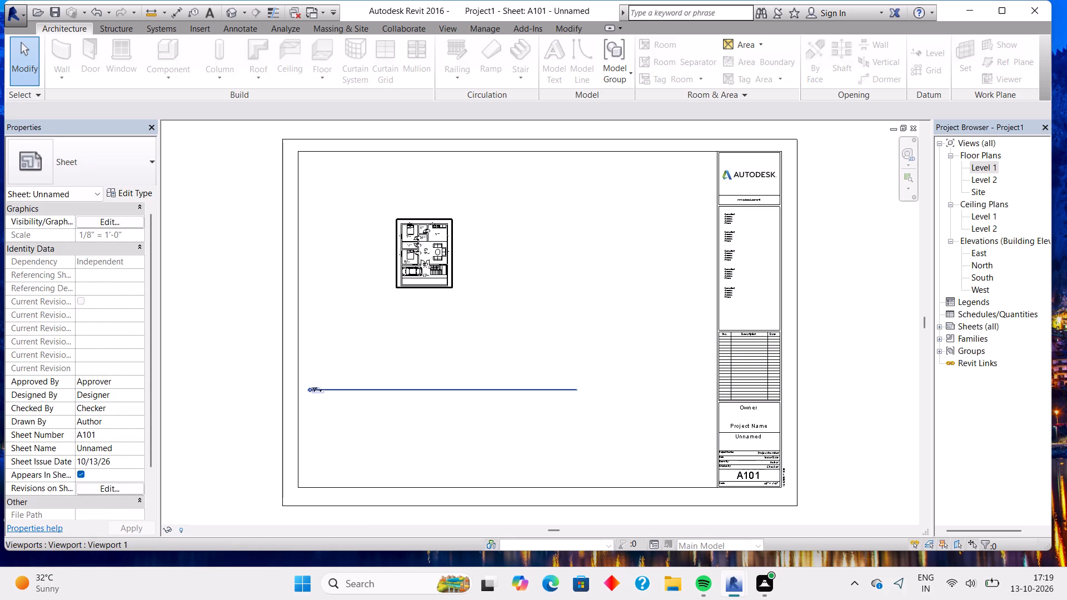
# Move the Level 1 viewport up and left on the sheet, towards the upper-left corner of the title block border.
pyautogui.click(431, 273)
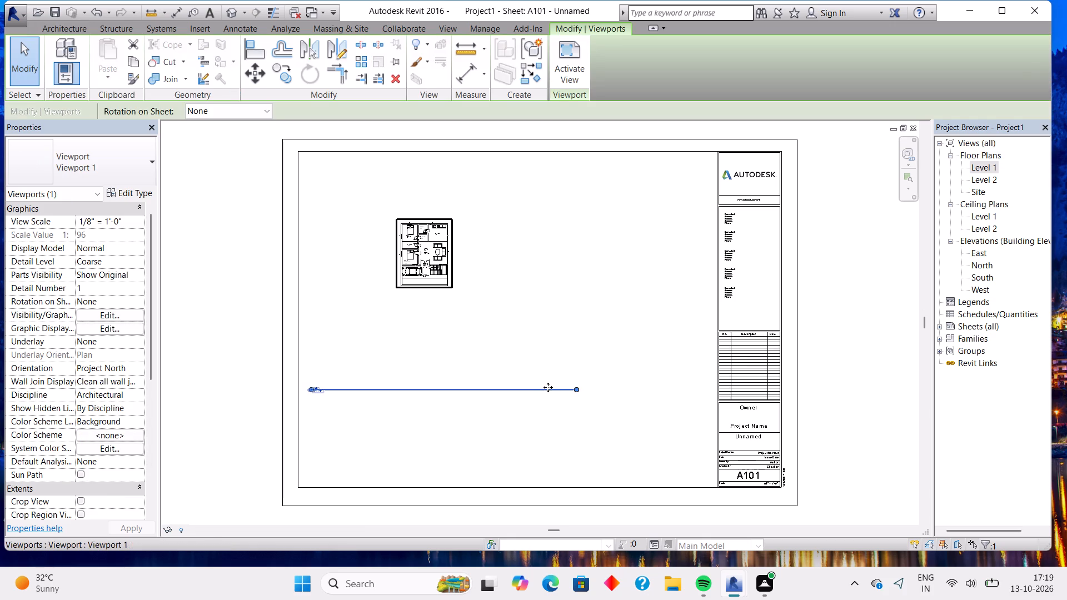
pyautogui.moveTo(547, 387); pyautogui.dragTo(540, 358)
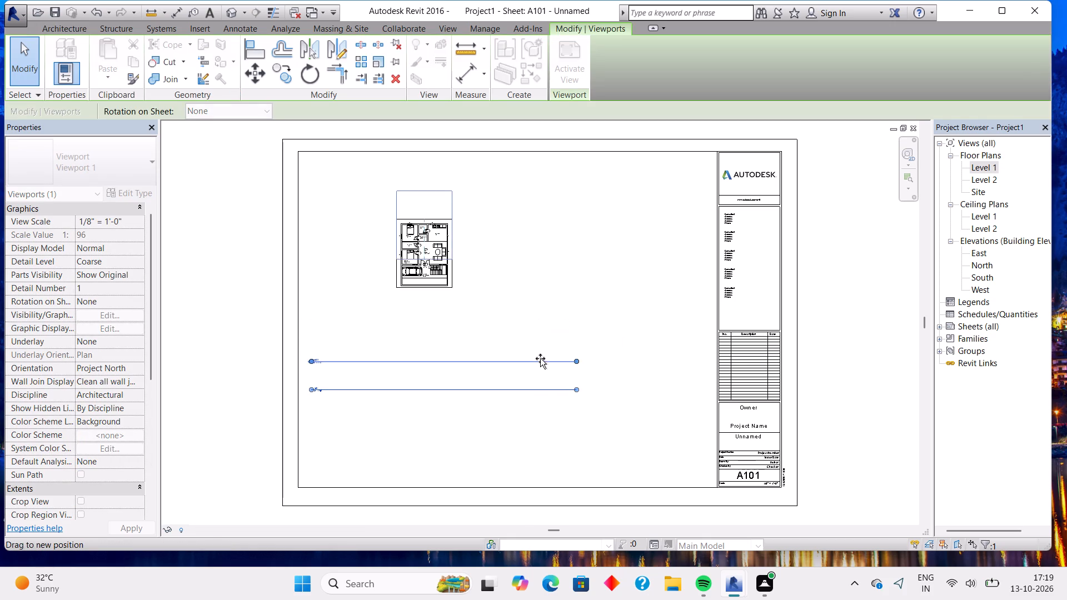
pyautogui.moveTo(540, 358); pyautogui.dragTo(526, 350)
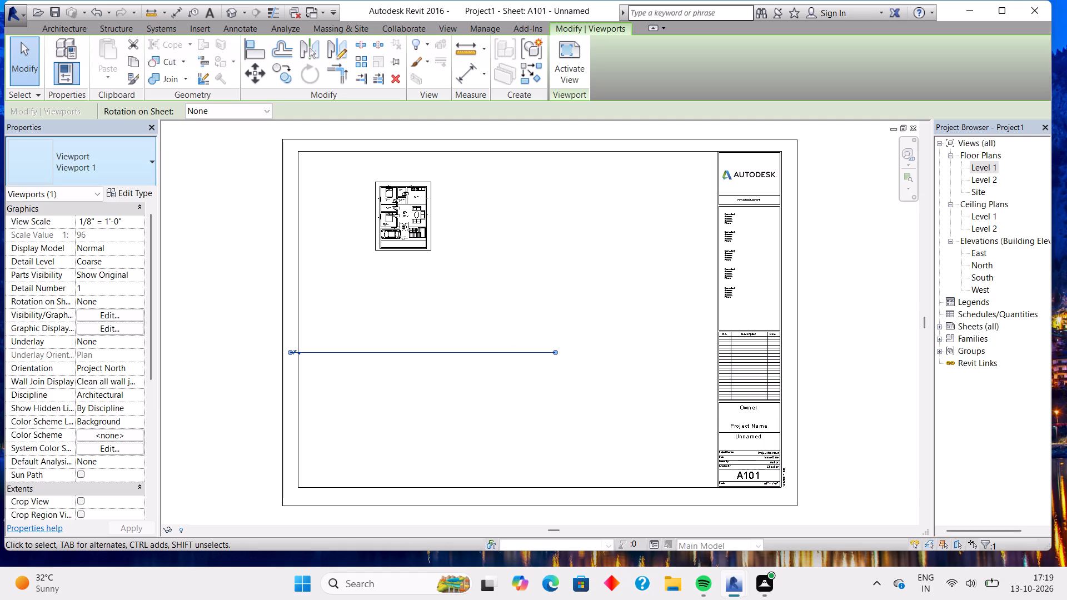
# Edit the Viewport 1 type, setting Title to <none> and Show Title to No.
pyautogui.click(128, 192)
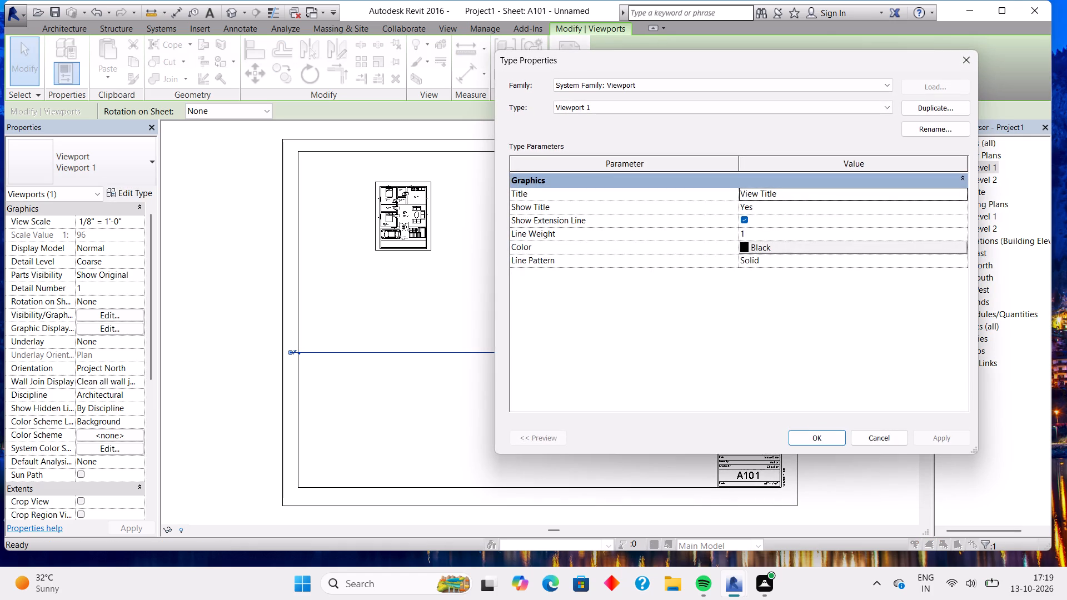
pyautogui.click(763, 207)
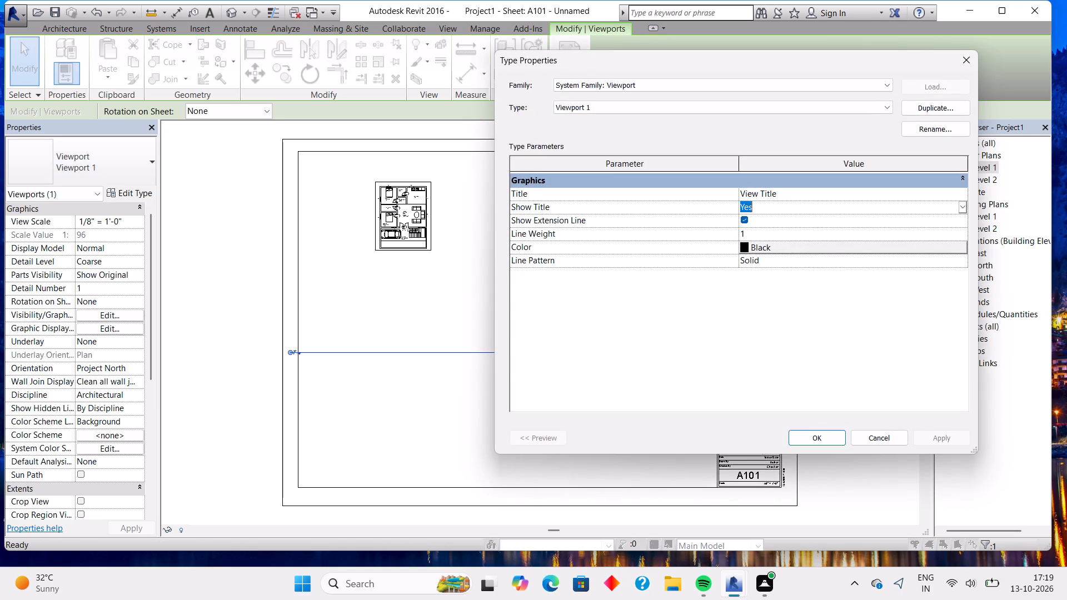
pyautogui.click(962, 205)
pyautogui.click(749, 236)
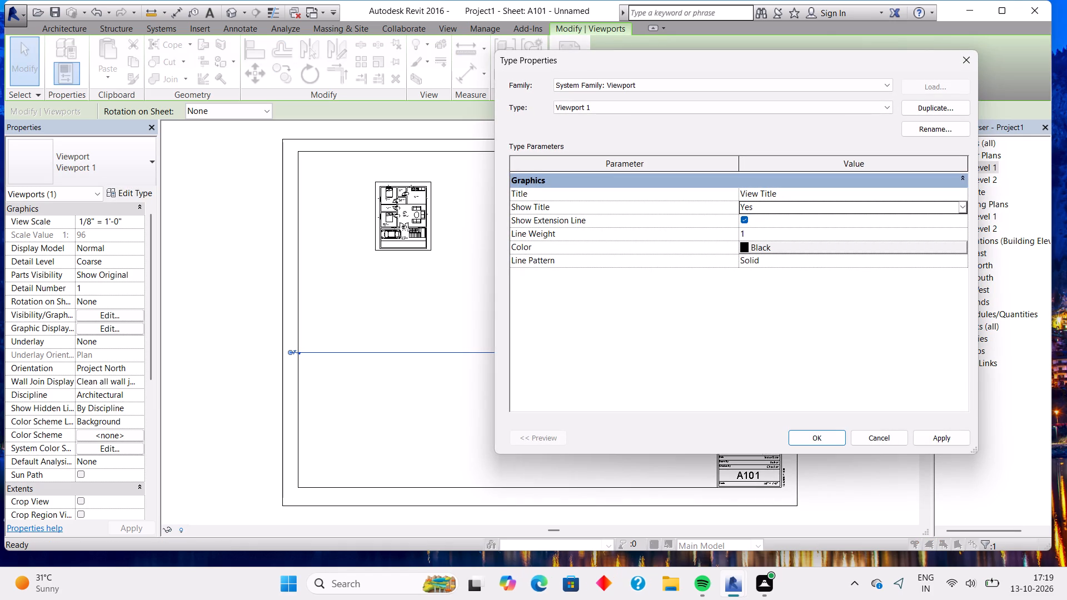
pyautogui.click(964, 190)
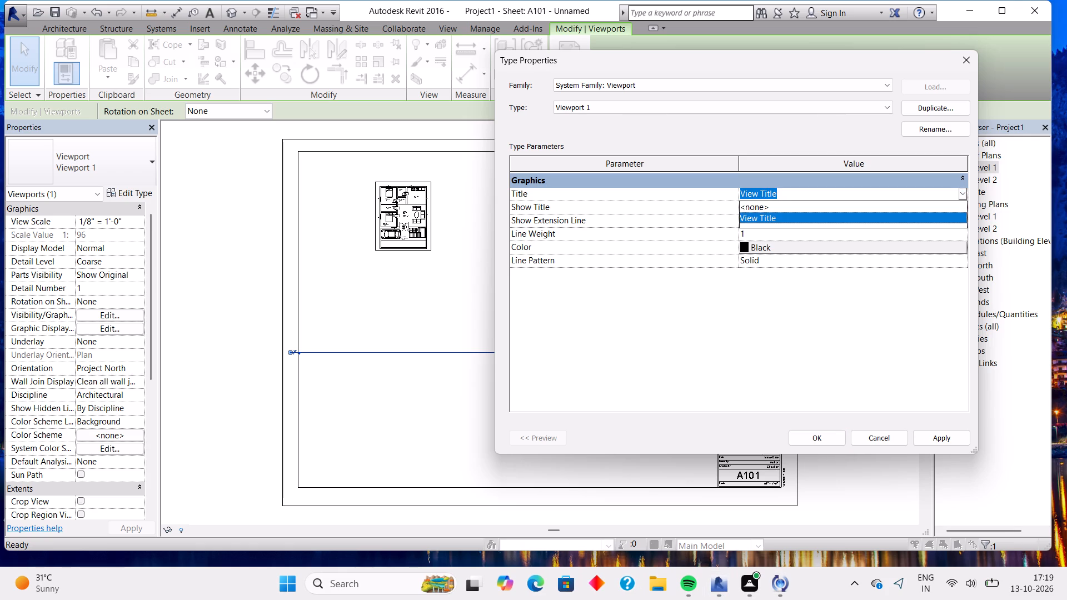
pyautogui.click(769, 205)
pyautogui.click(961, 205)
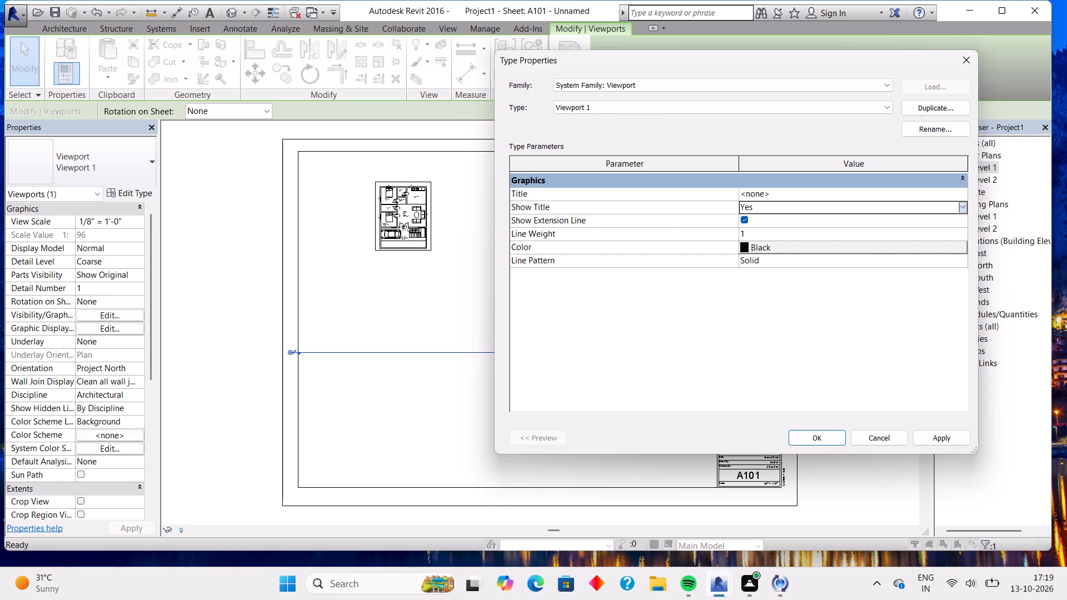
pyautogui.click(753, 246)
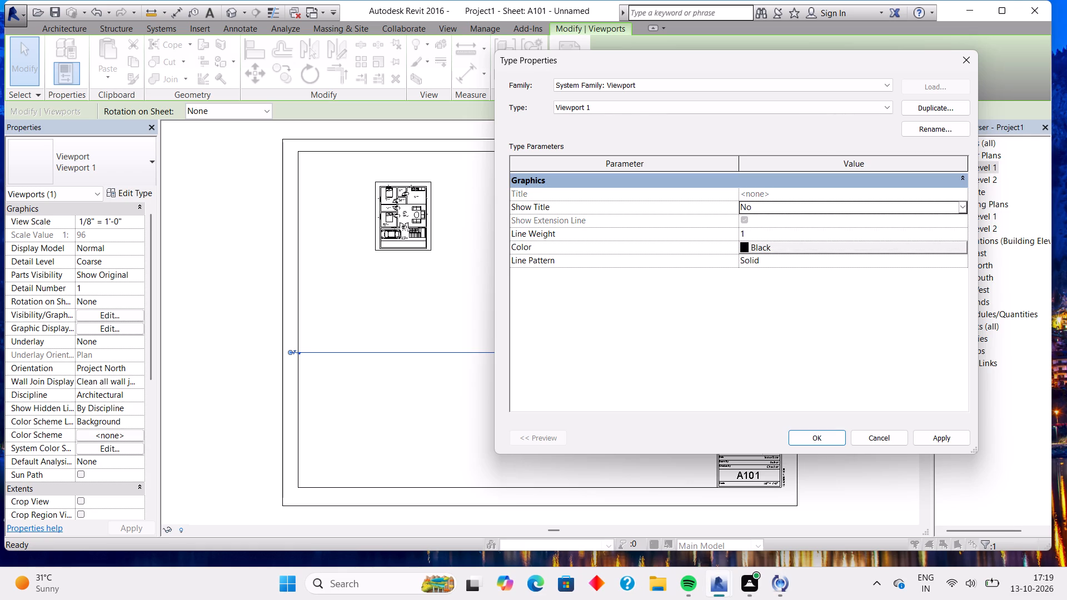
pyautogui.click(935, 436)
pyautogui.click(802, 435)
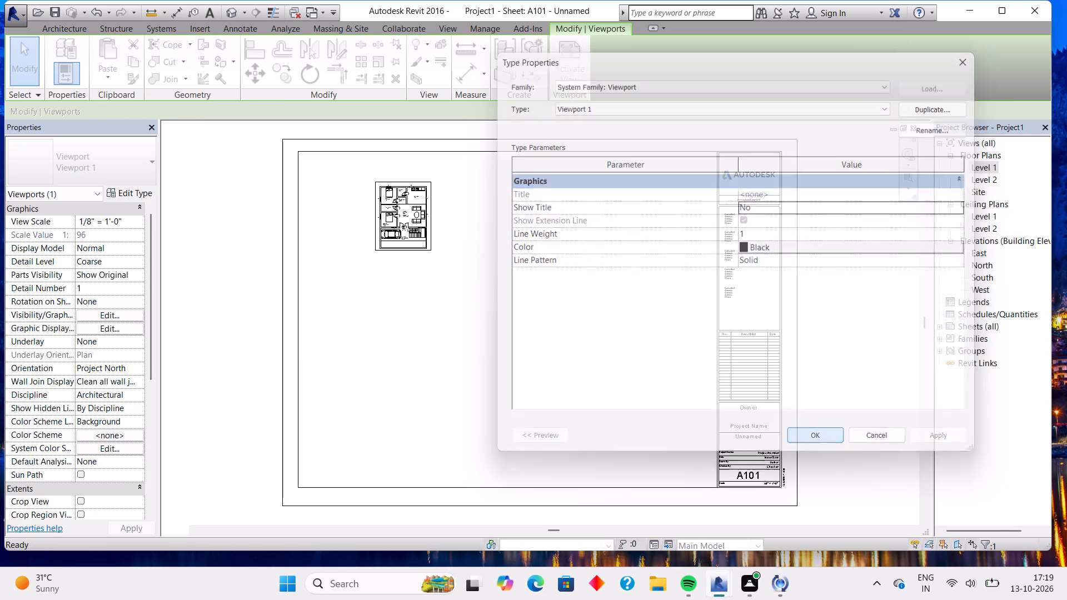
# Set the Level 1 viewport's view scale to 1/4" = 1'-0" and move it inside the sheet border's upper-left corner.
pyautogui.click(396, 204)
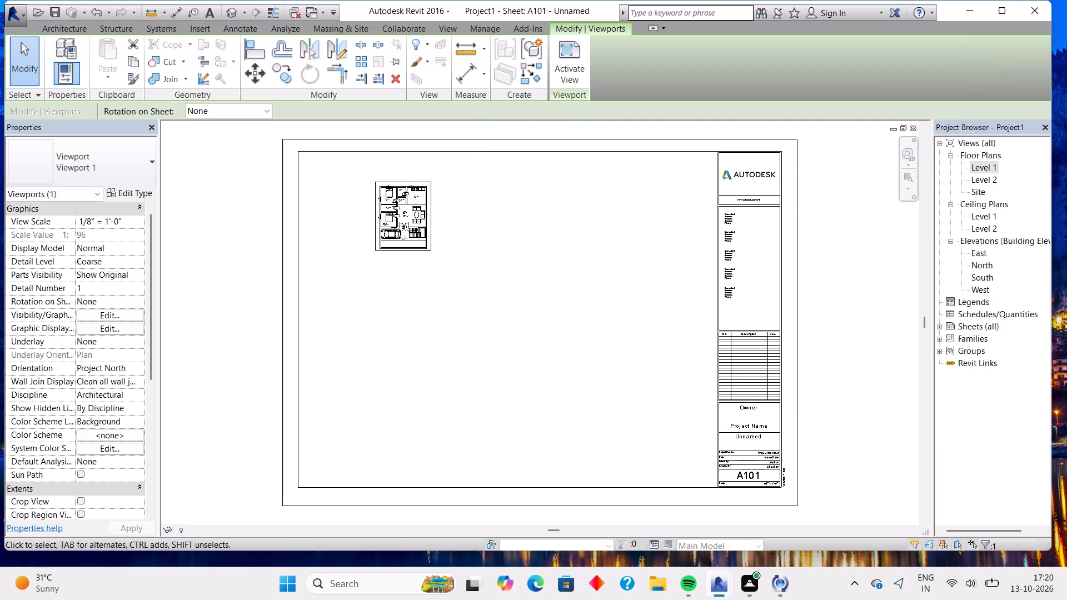
pyautogui.click(133, 218)
pyautogui.click(139, 223)
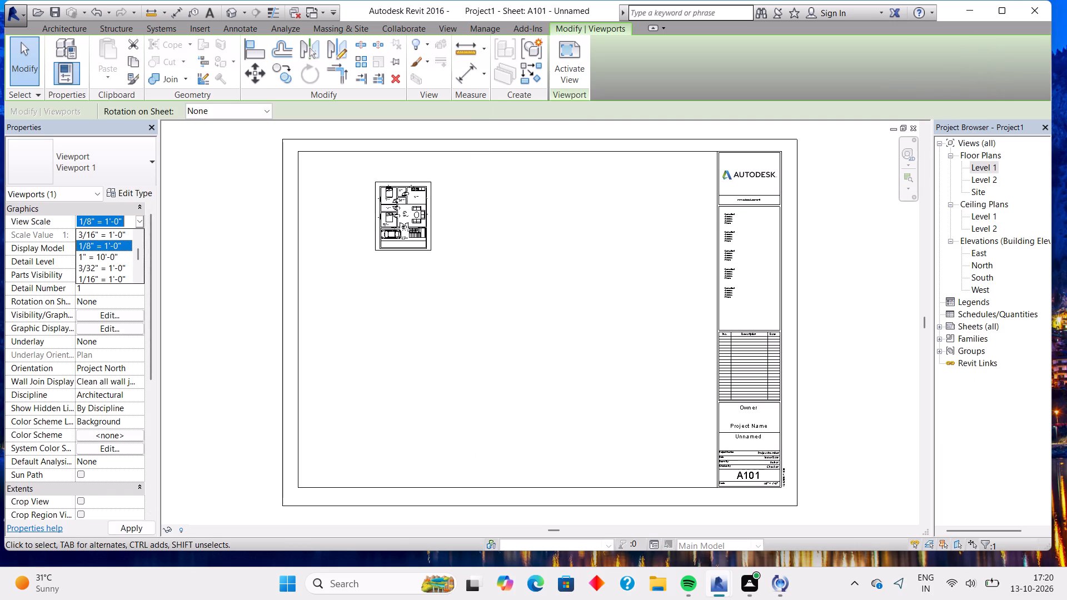
pyautogui.scroll(1, 101, 253)
pyautogui.click(112, 255)
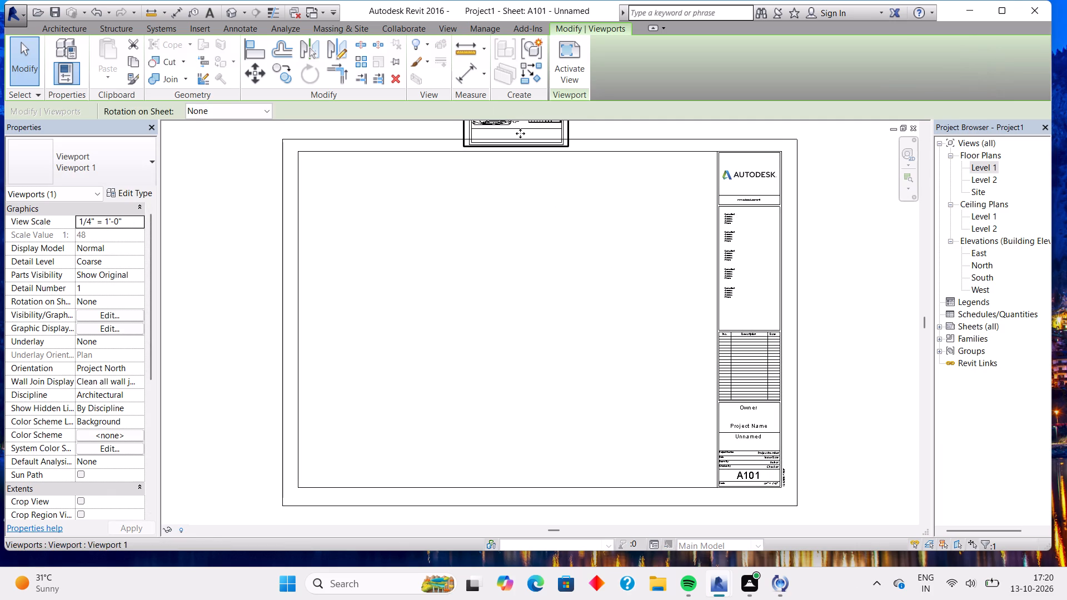
pyautogui.moveTo(520, 133); pyautogui.dragTo(368, 284)
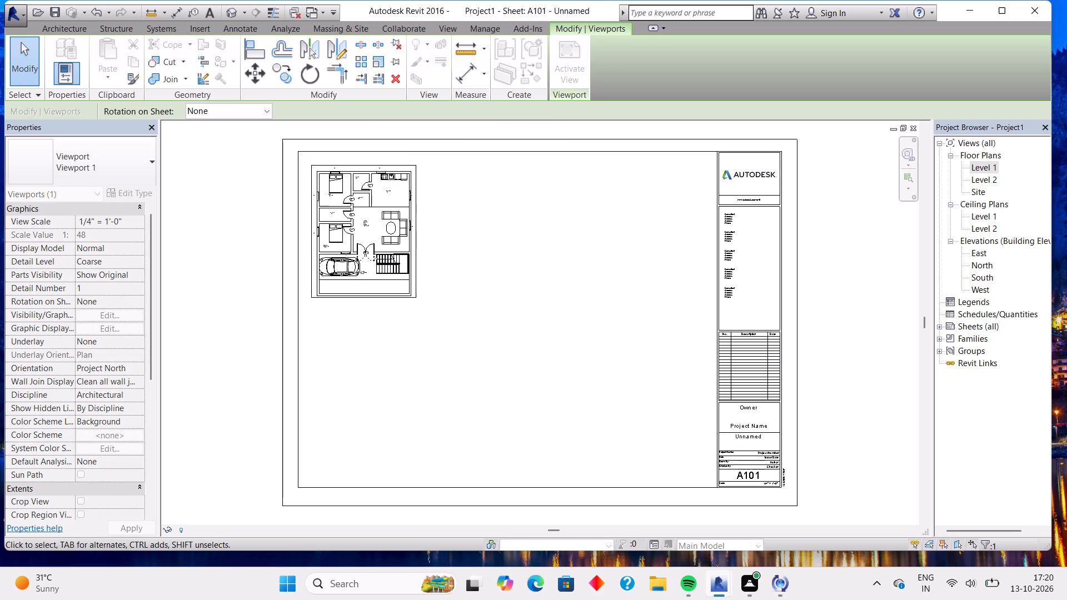
# Set the Level 1 viewport's view scale to 1 1/2" = 1'-0" and check the plan against the sheet.
pyautogui.click(129, 219)
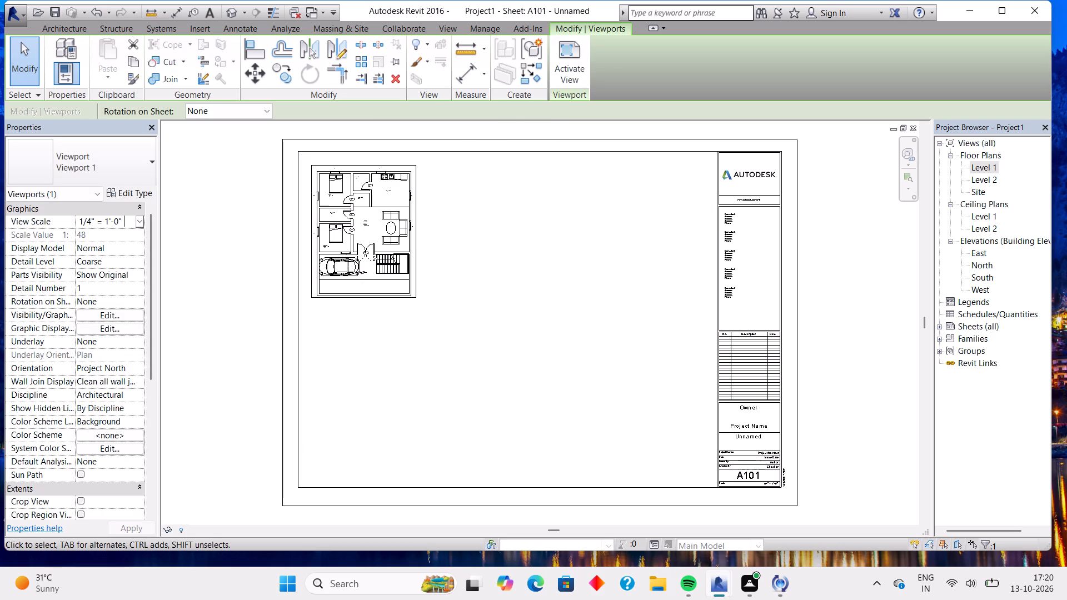
pyautogui.click(142, 224)
pyautogui.scroll(1, 107, 257)
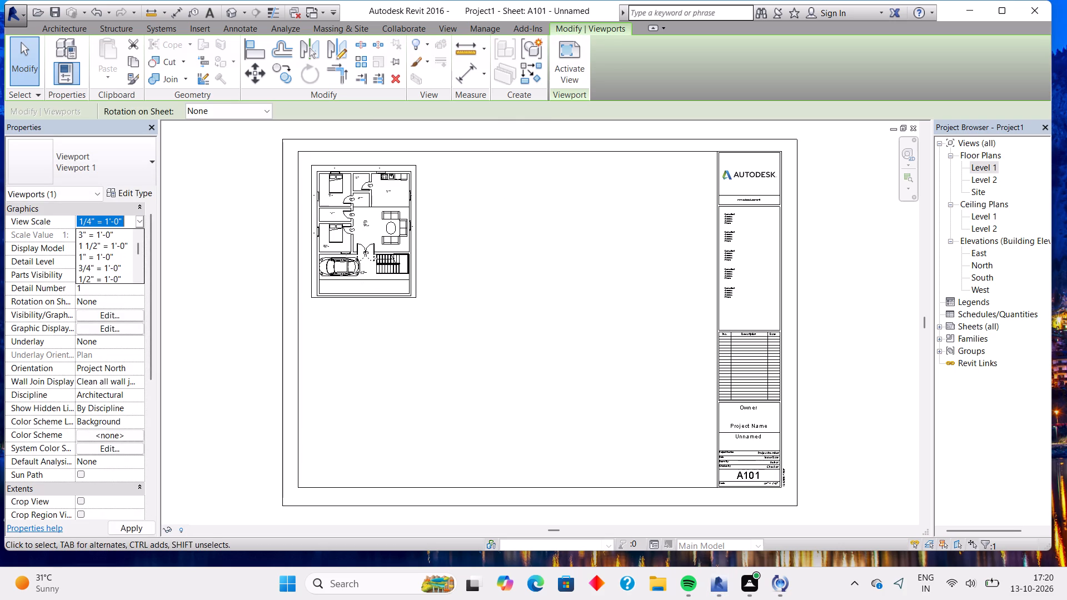
pyautogui.click(103, 248)
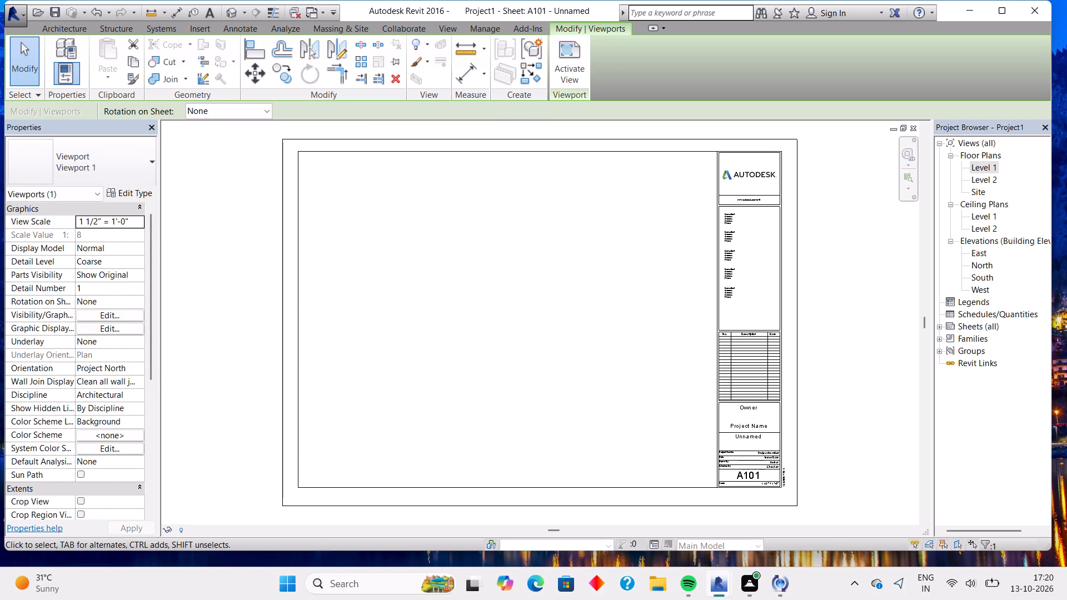
pyautogui.scroll(-9, 365, 283)
pyautogui.scroll(5, 342, 295)
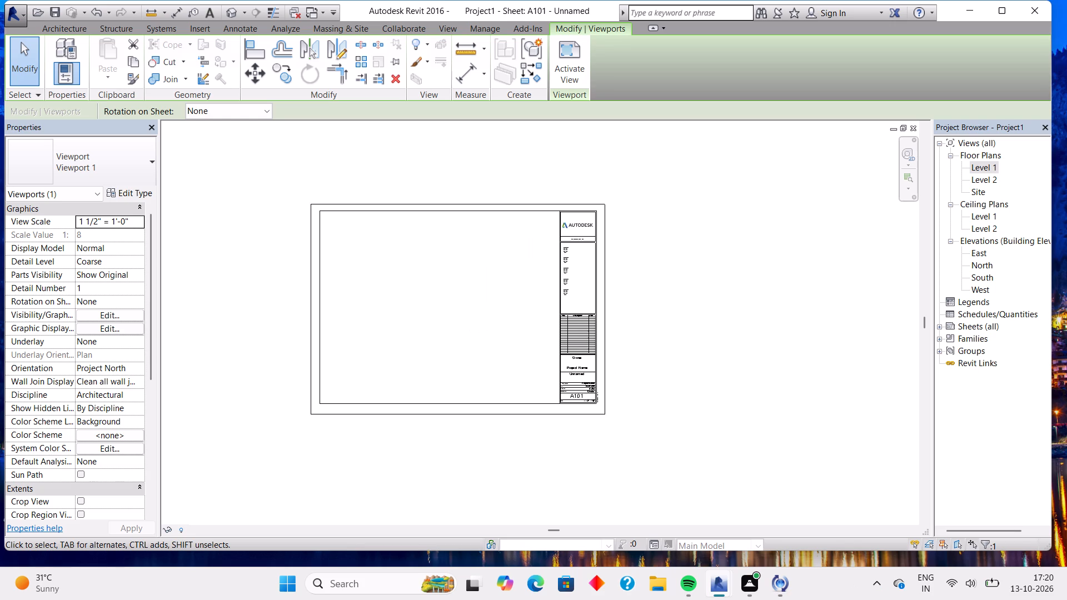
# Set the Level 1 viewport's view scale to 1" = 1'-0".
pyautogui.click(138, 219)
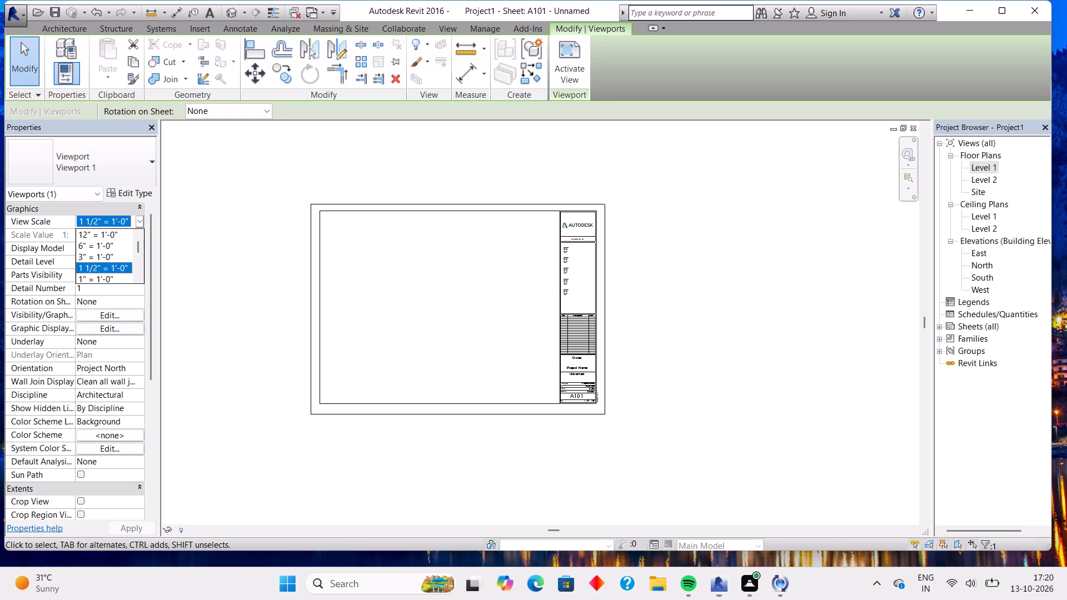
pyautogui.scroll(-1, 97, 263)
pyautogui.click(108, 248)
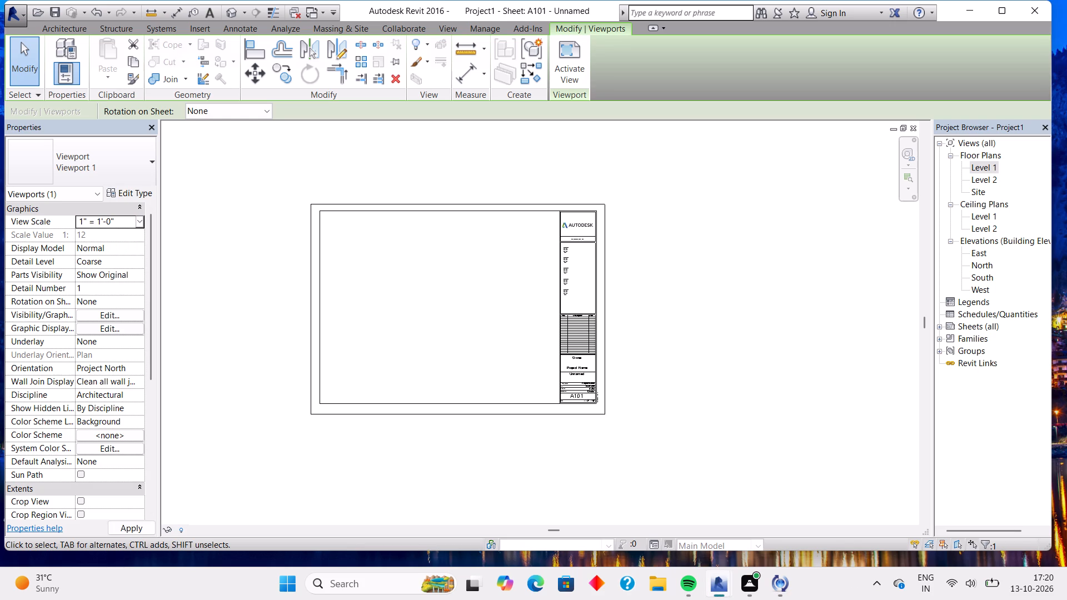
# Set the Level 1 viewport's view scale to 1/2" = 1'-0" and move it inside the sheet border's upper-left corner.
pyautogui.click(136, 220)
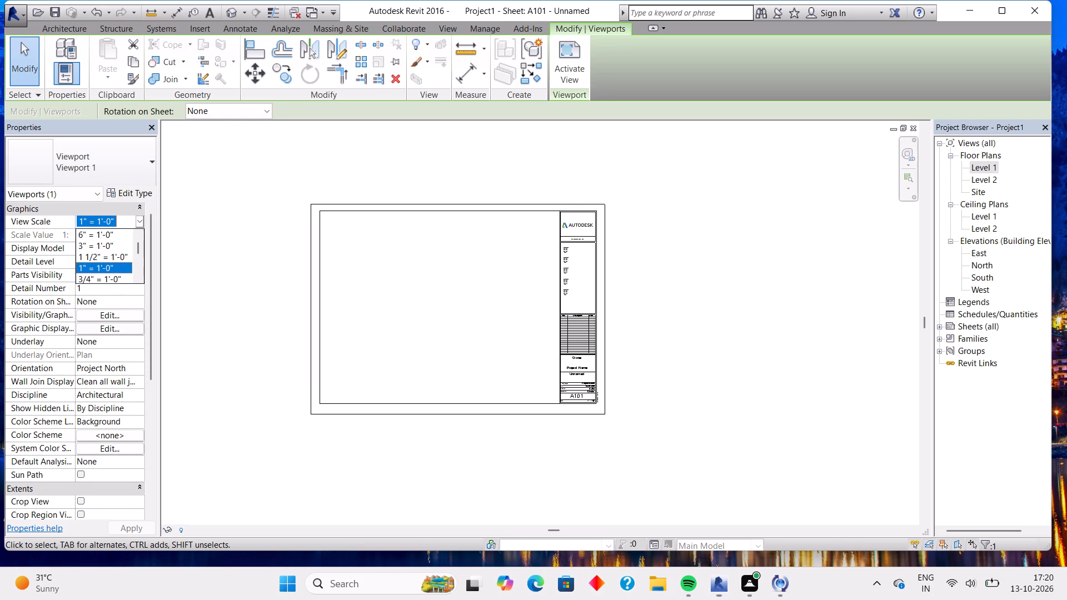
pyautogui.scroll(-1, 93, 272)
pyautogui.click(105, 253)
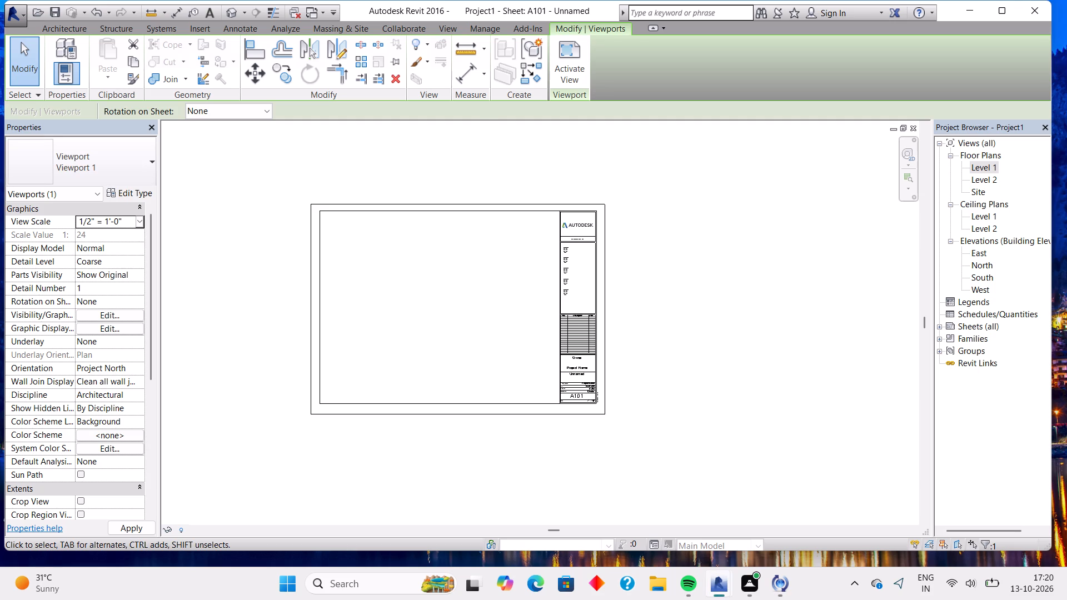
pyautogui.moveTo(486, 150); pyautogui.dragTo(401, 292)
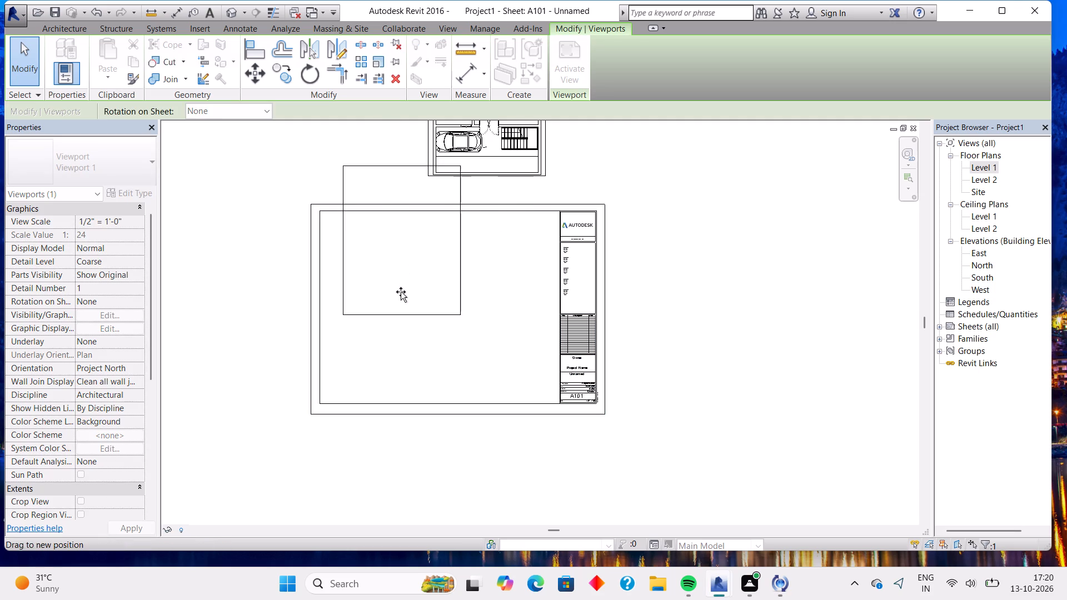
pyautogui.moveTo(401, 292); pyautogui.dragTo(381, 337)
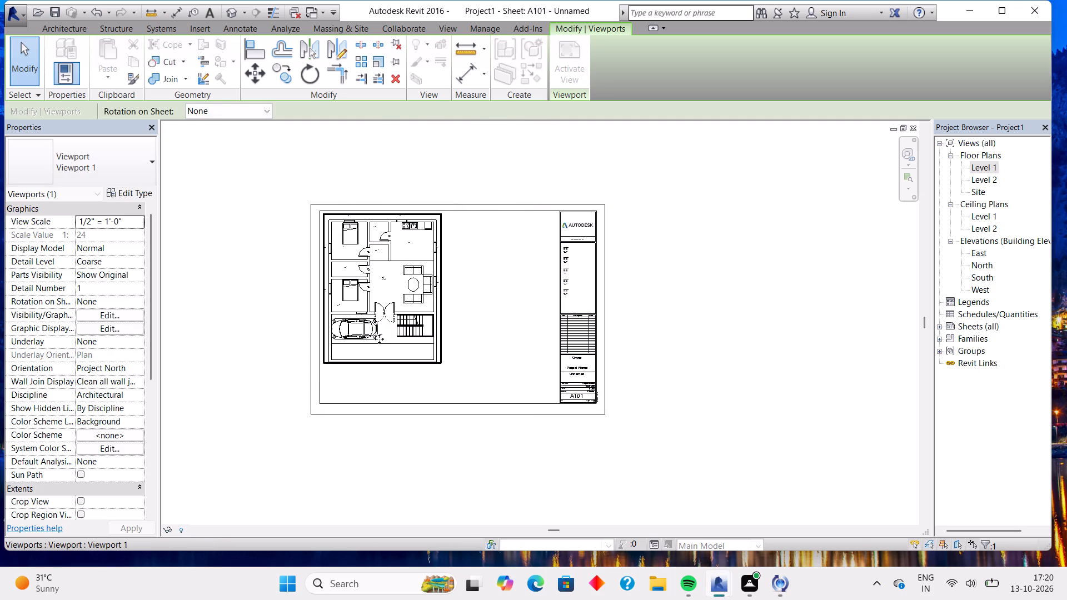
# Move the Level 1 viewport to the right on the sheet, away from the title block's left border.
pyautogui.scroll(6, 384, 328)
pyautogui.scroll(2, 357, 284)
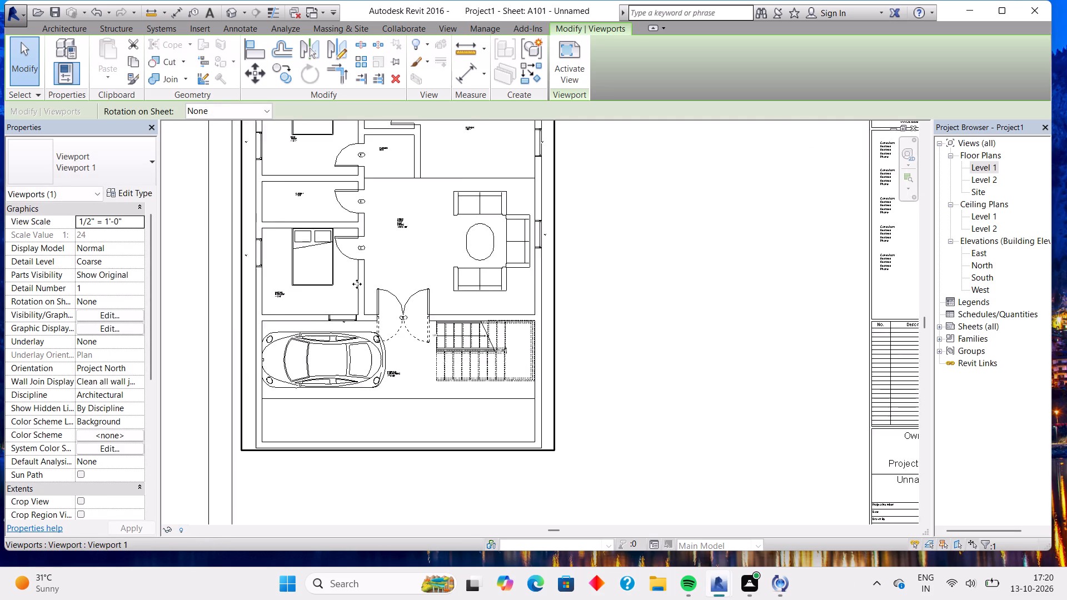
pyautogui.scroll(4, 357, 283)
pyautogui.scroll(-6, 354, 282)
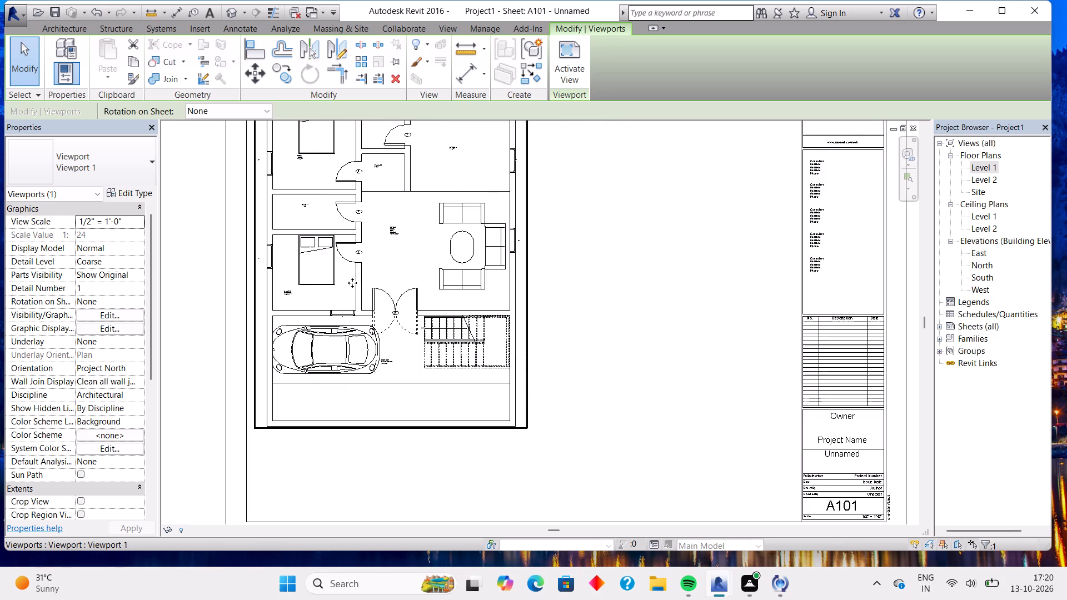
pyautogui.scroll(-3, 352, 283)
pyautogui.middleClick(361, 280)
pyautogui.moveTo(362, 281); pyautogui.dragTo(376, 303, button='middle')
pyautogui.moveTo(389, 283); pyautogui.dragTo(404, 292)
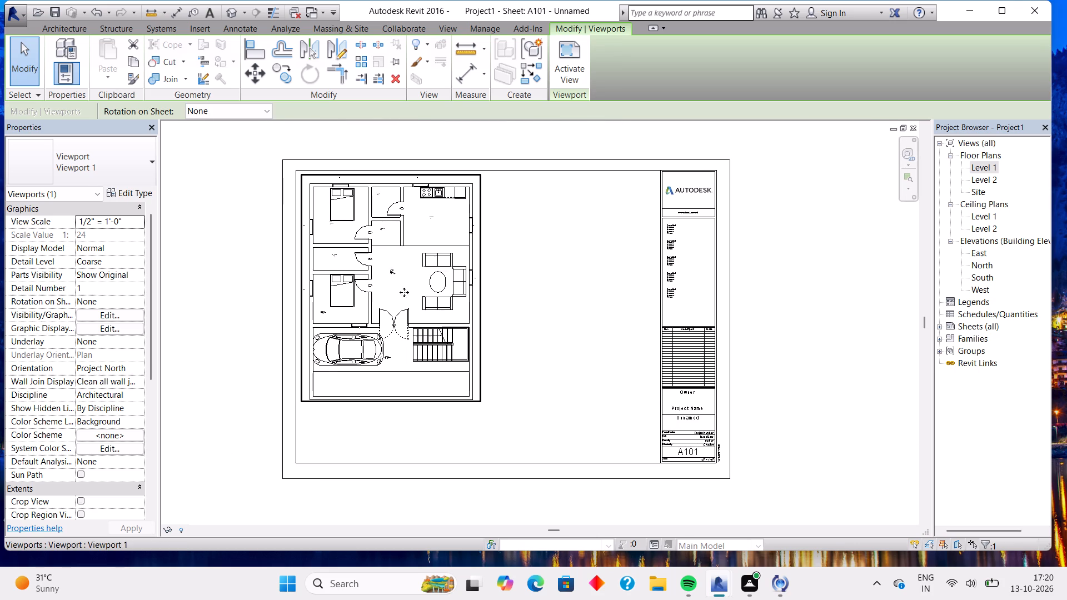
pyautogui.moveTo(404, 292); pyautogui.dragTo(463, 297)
# Examine the living room label and door tags on the sheet for legibility at the 1/2" = 1'-0" scale.
pyautogui.scroll(3, 456, 283)
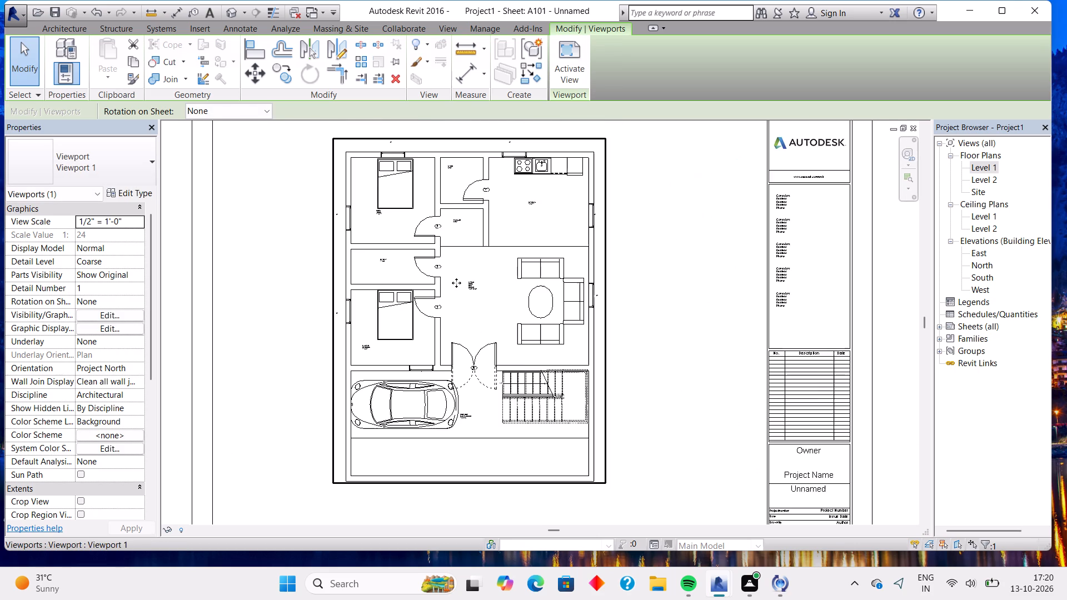
pyautogui.scroll(4, 456, 283)
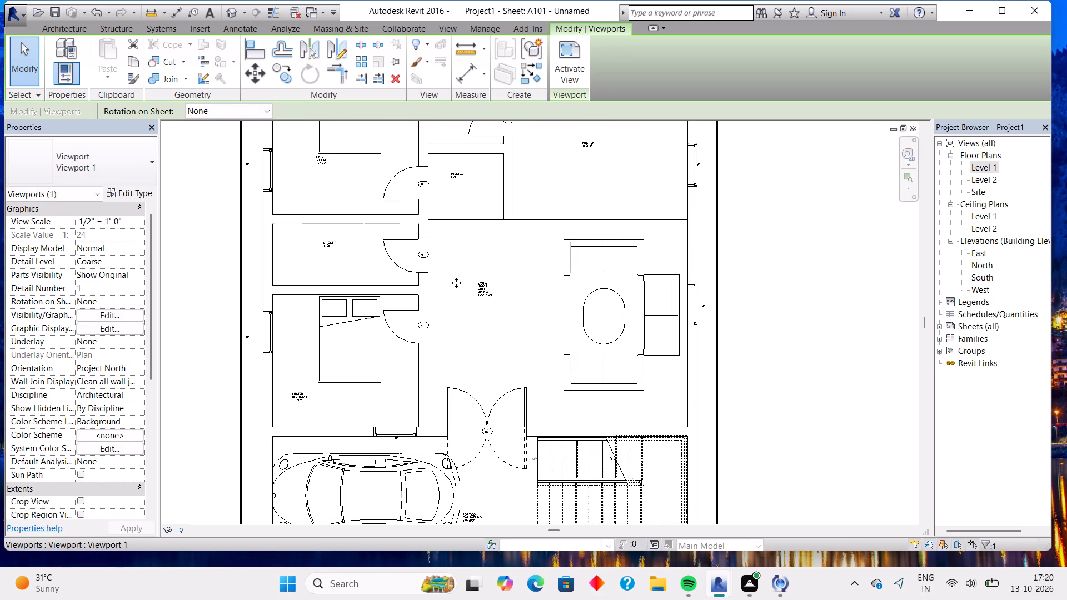
pyautogui.scroll(10, 456, 283)
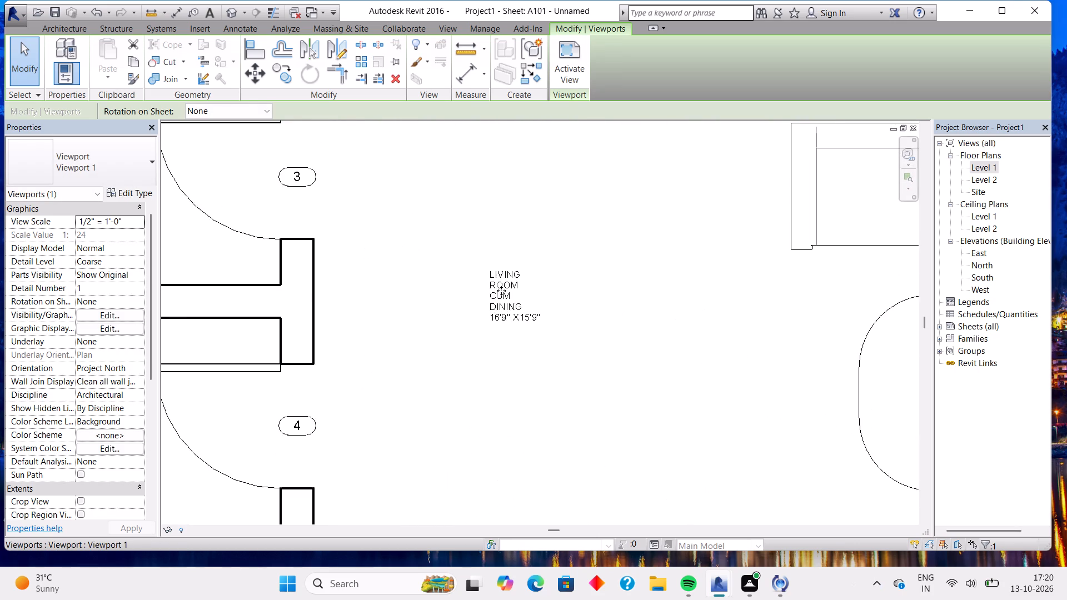
pyautogui.scroll(-11, 501, 291)
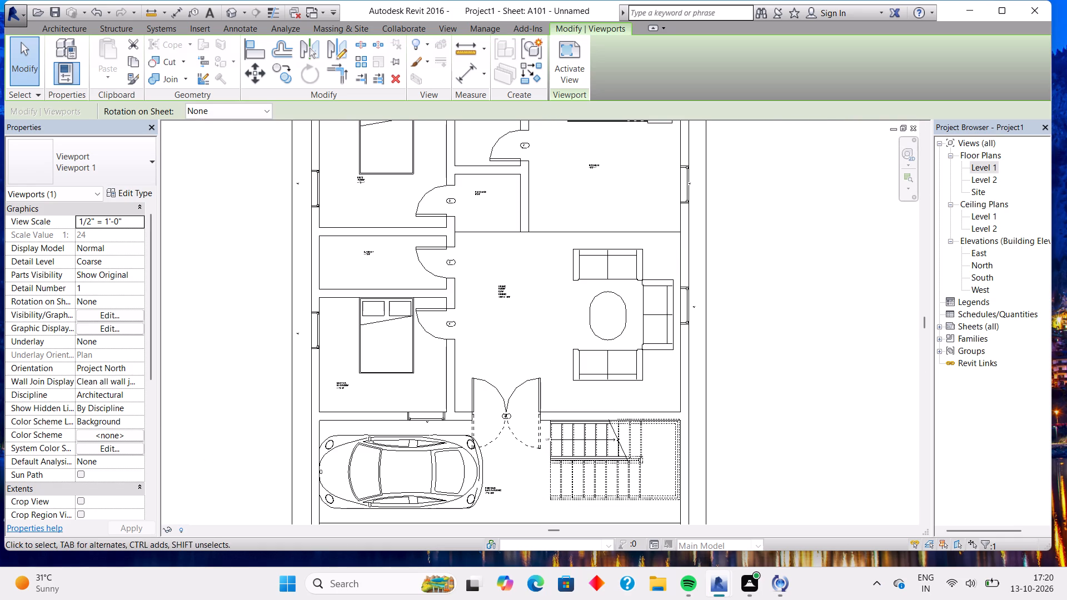
# Set the Level 1 viewport's view scale to 3/8" = 1'-0" and move it up near the sheet border's upper-left corner.
pyautogui.click(137, 221)
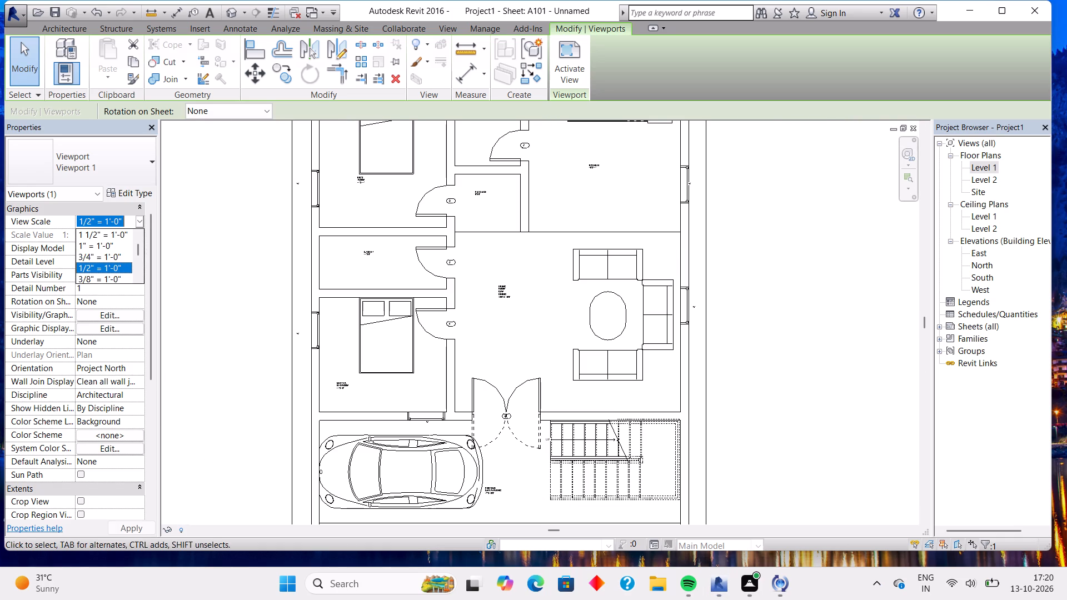
pyautogui.scroll(-1, 107, 269)
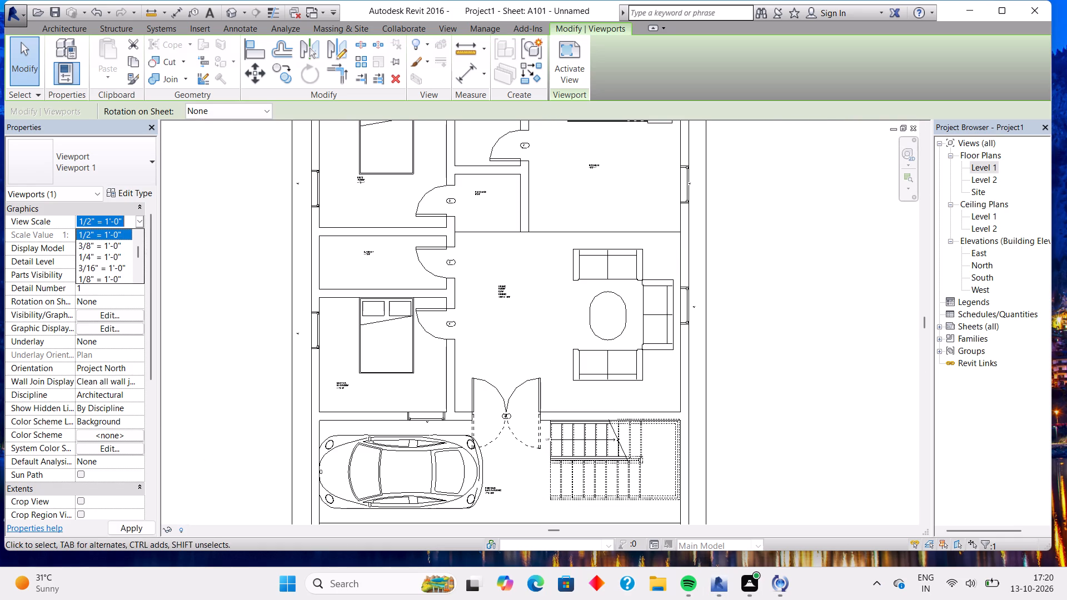
pyautogui.click(93, 246)
pyautogui.scroll(-4, 349, 307)
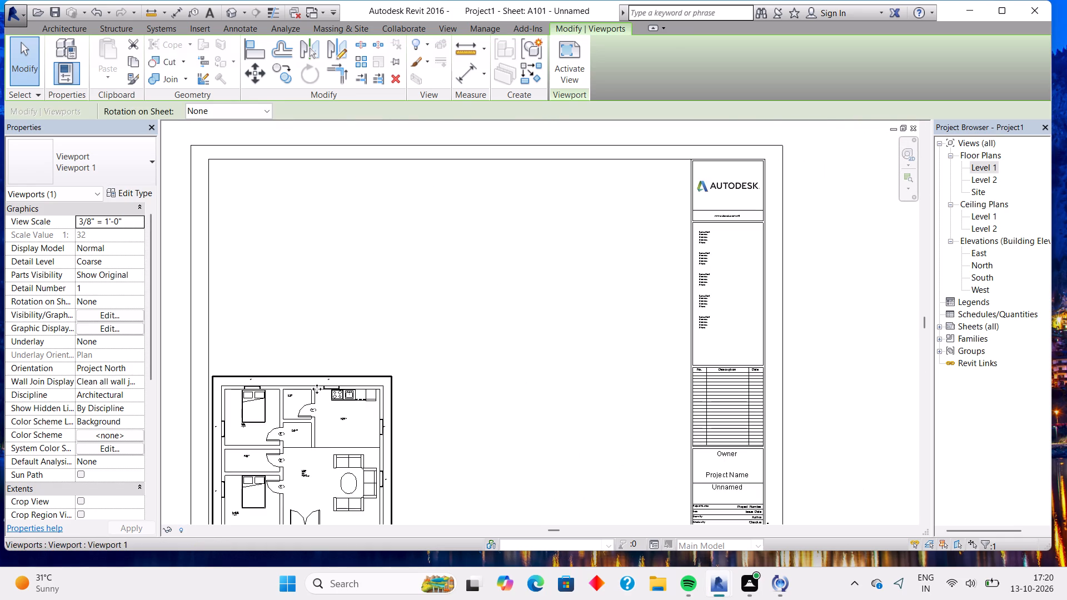
pyautogui.scroll(-3, 317, 389)
pyautogui.moveTo(306, 413); pyautogui.dragTo(317, 287)
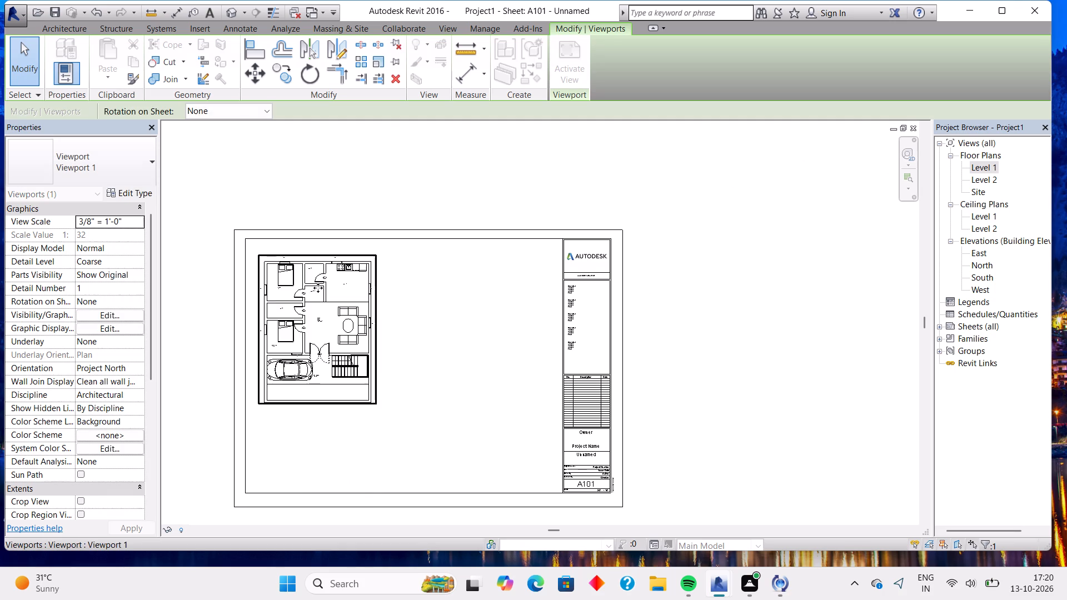
# Examine the room labels and the plan's placement on sheet A101 at the 3/8" = 1'-0" scale, leaving the viewport deselected.
pyautogui.scroll(10, 318, 288)
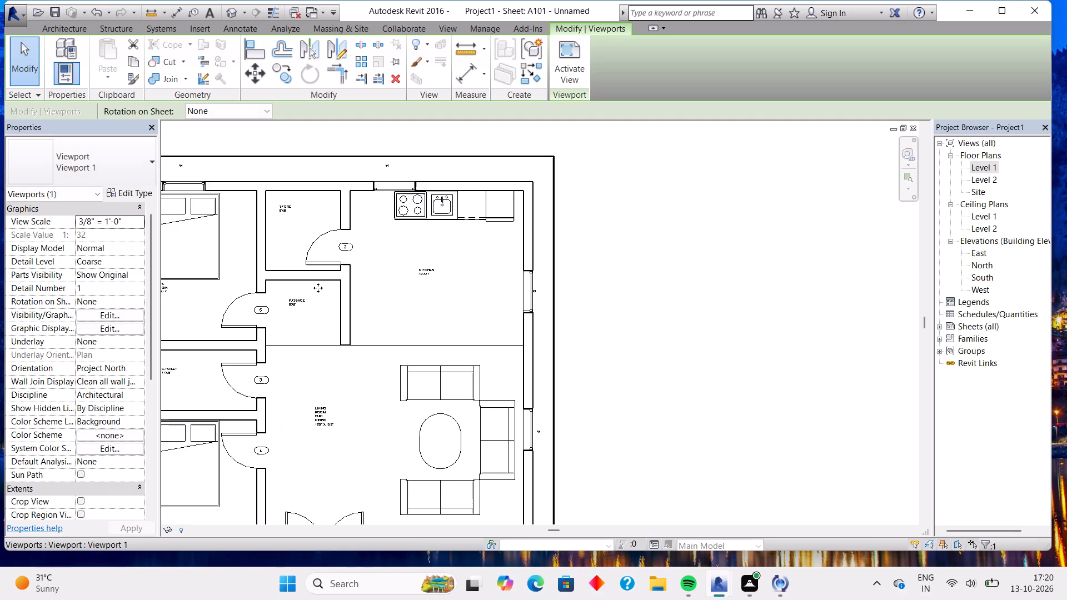
pyautogui.scroll(5, 318, 288)
pyautogui.scroll(-4, 318, 288)
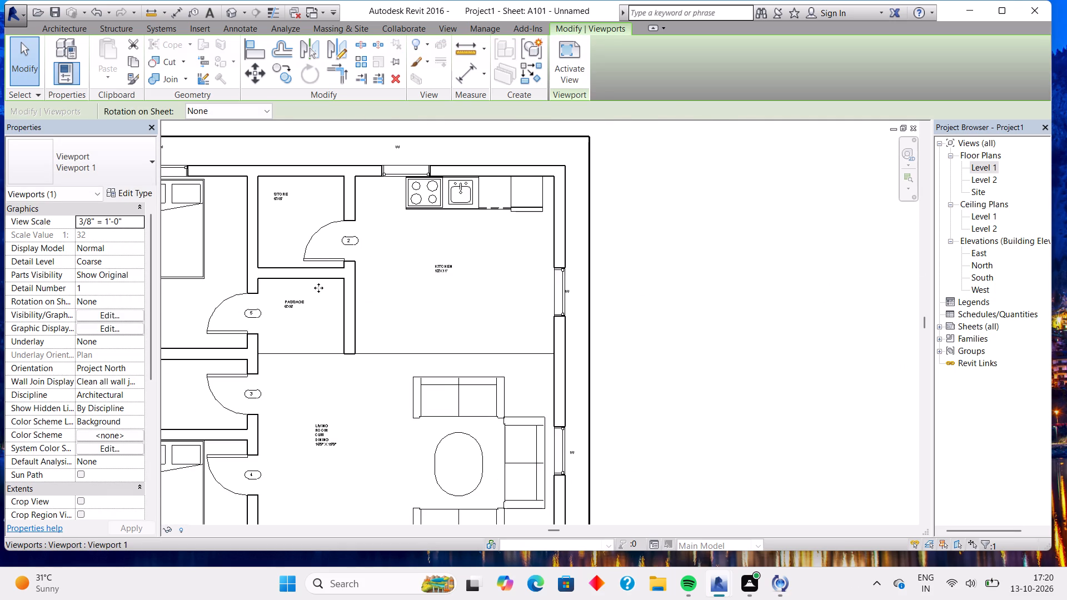
pyautogui.moveTo(318, 288); pyautogui.dragTo(557, 322, button='middle')
pyautogui.press('Escape')
pyautogui.press('Escape')
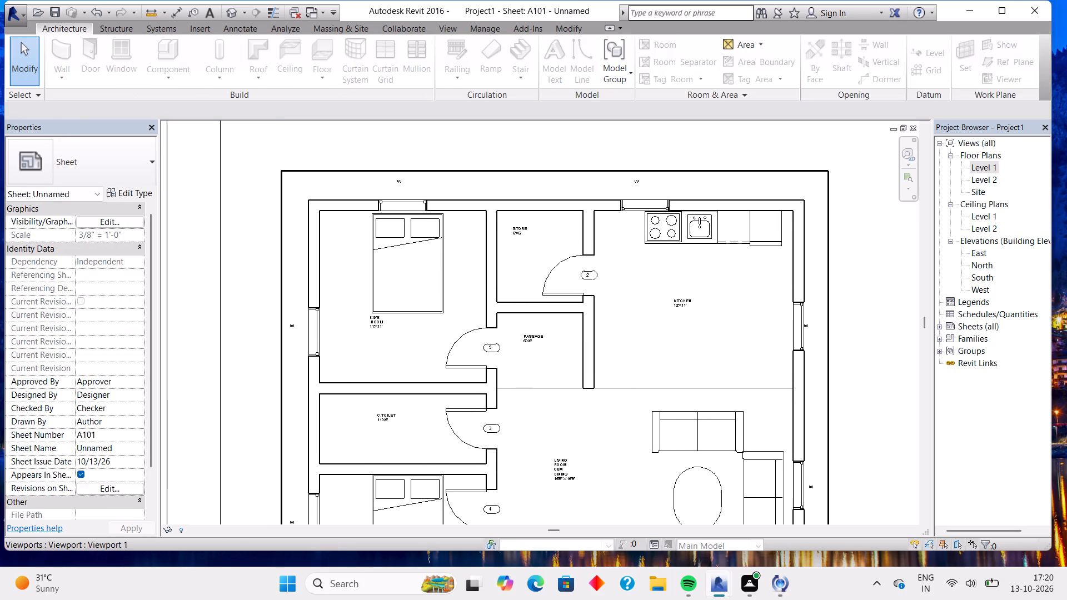
pyautogui.scroll(-5, 462, 329)
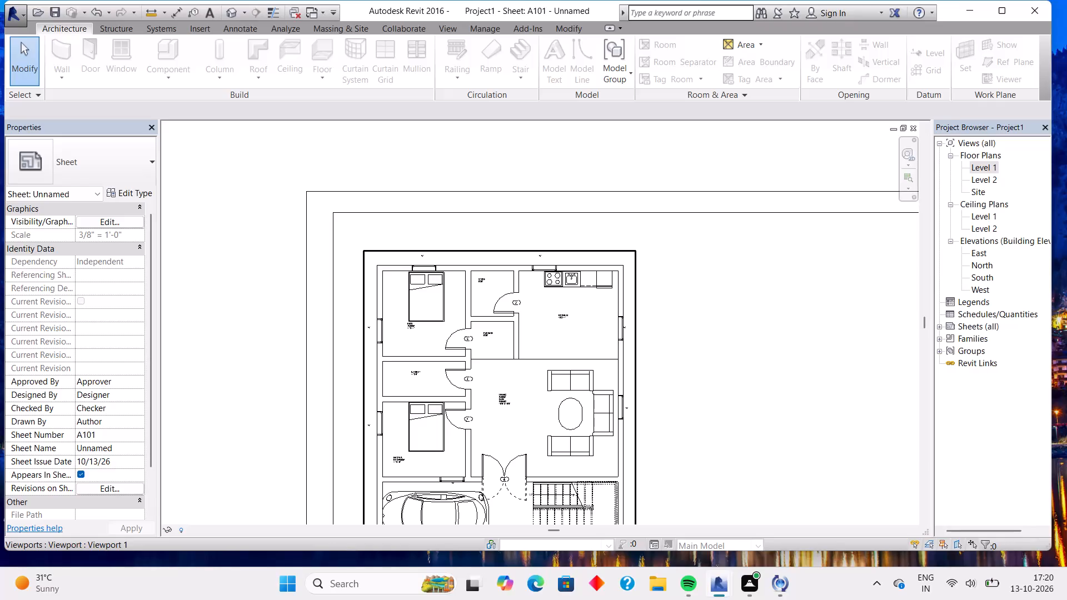
# Print with Microsoft Print to PDF, creating separate files and using Selected views/sheets as the print range.
pyautogui.hotkey('ctrl', 'p')
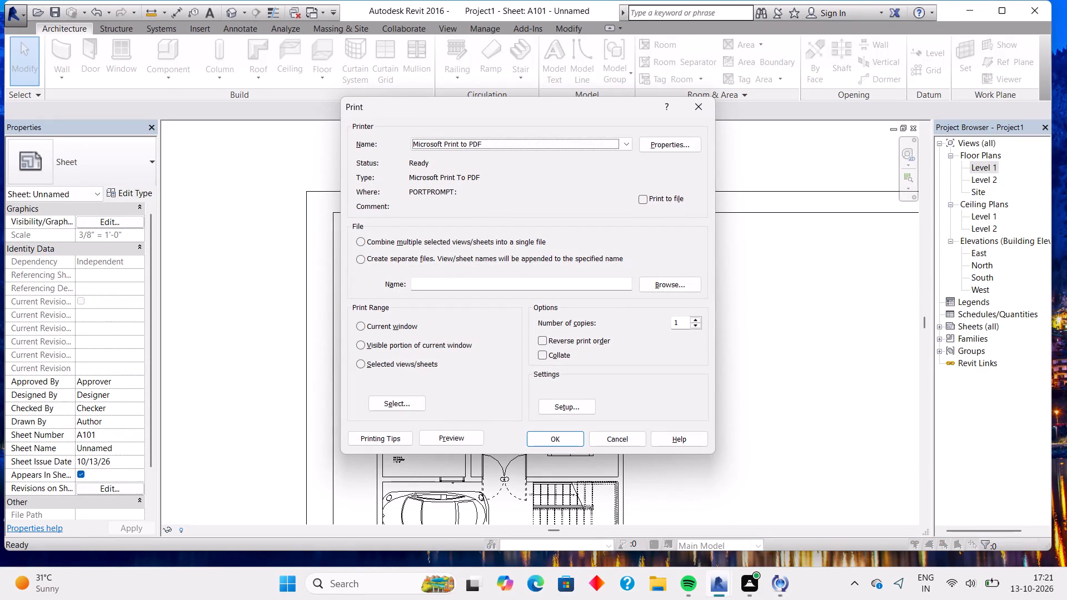
pyautogui.click(624, 144)
pyautogui.click(624, 144)
pyautogui.click(356, 261)
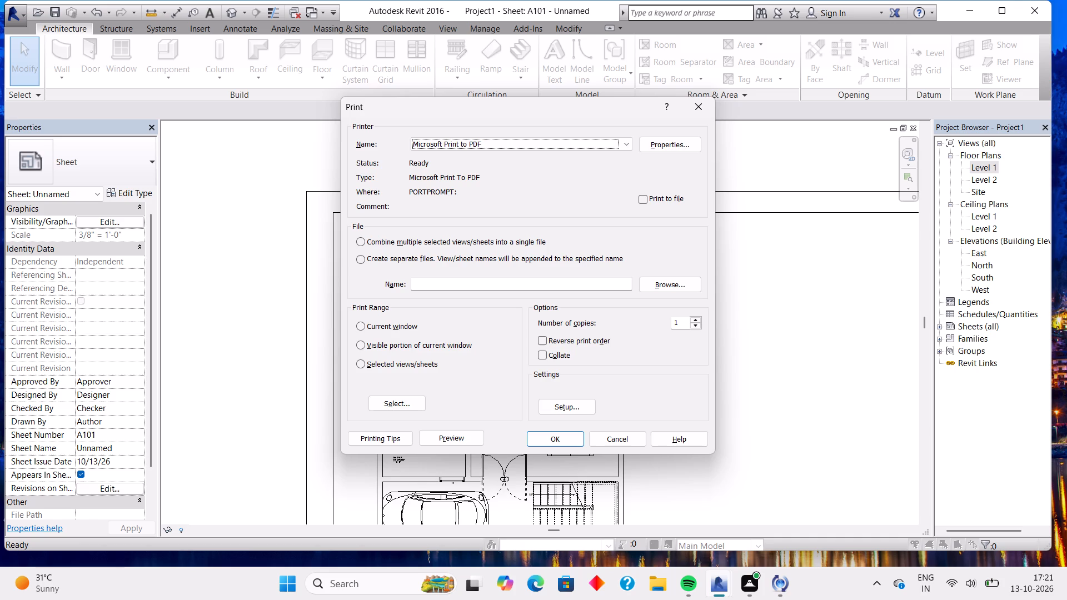
pyautogui.click(360, 262)
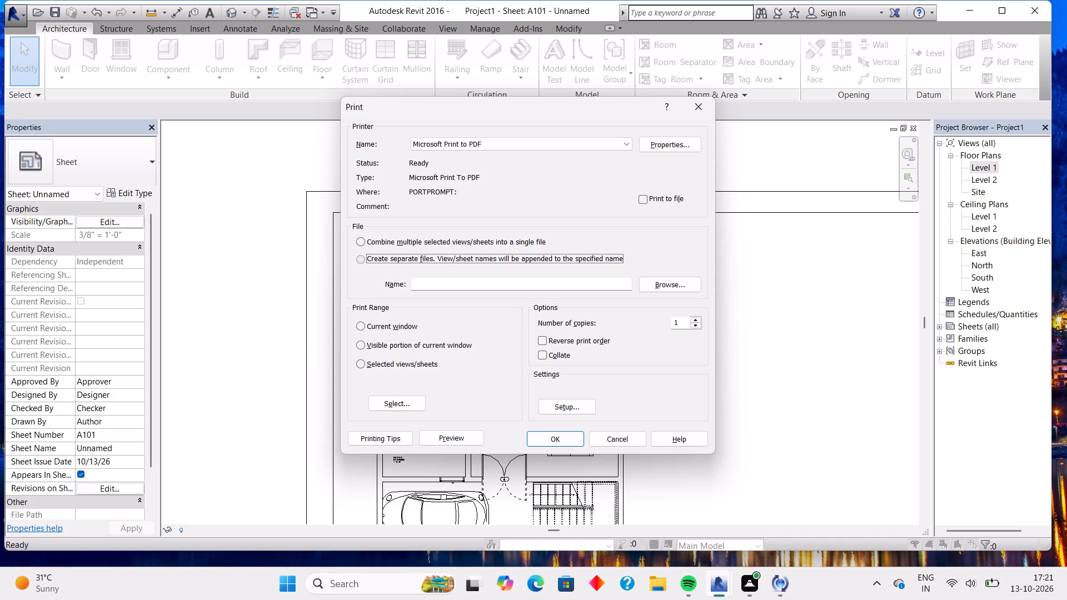
pyautogui.scroll(-1, 425, 309)
pyautogui.click(358, 326)
pyautogui.click(361, 363)
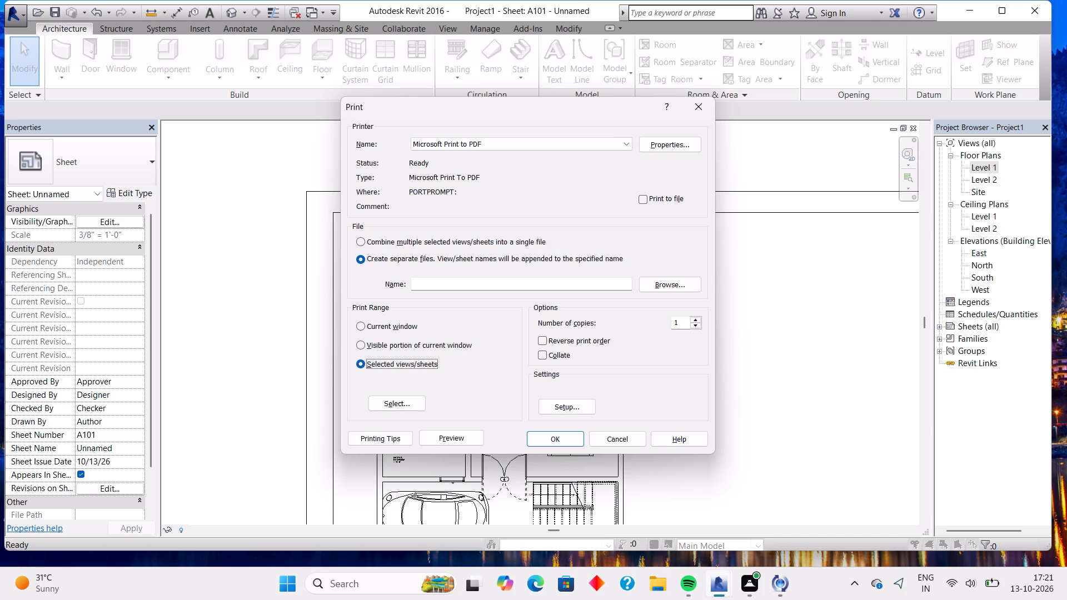
pyautogui.click(559, 441)
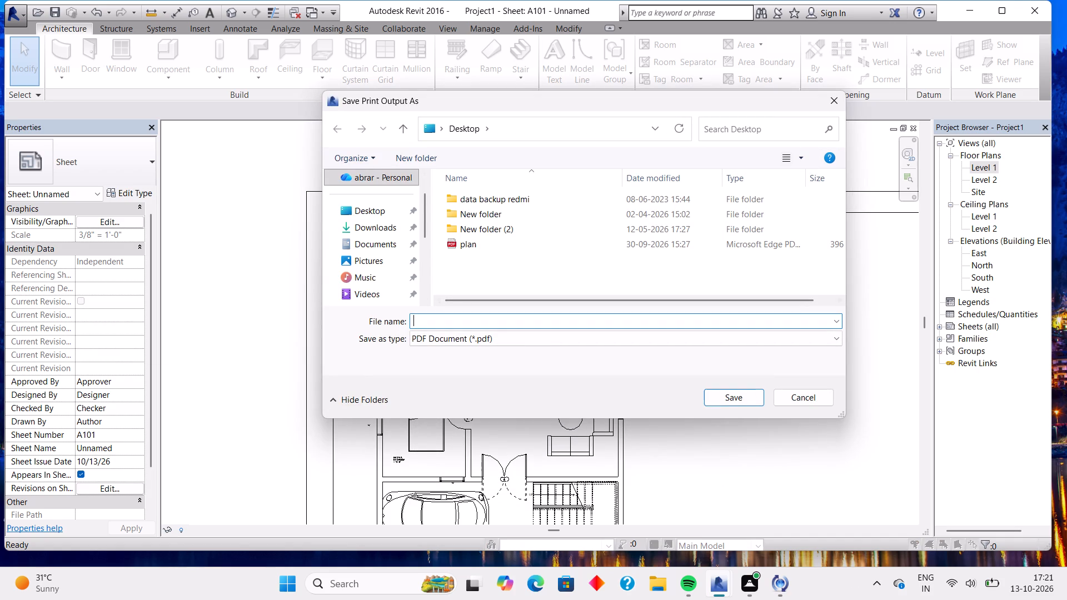
# Save the print output on the Desktop as a PDF named PLAN 2.
pyautogui.click(368, 216)
pyautogui.moveTo(492, 324); pyautogui.dragTo(487, 314)
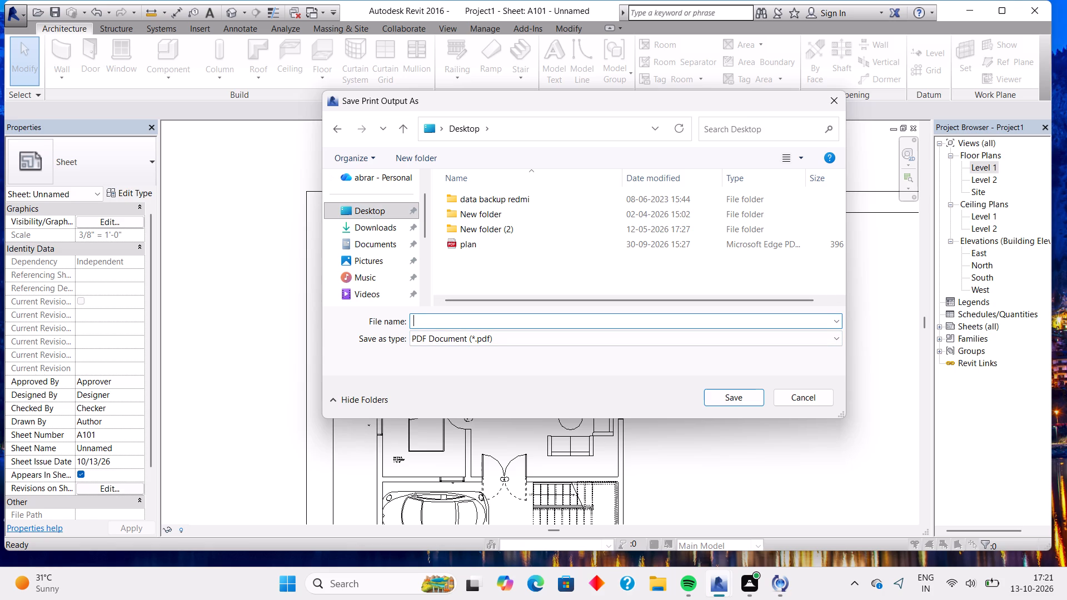
pyautogui.write('PL')
pyautogui.write('AN 2')
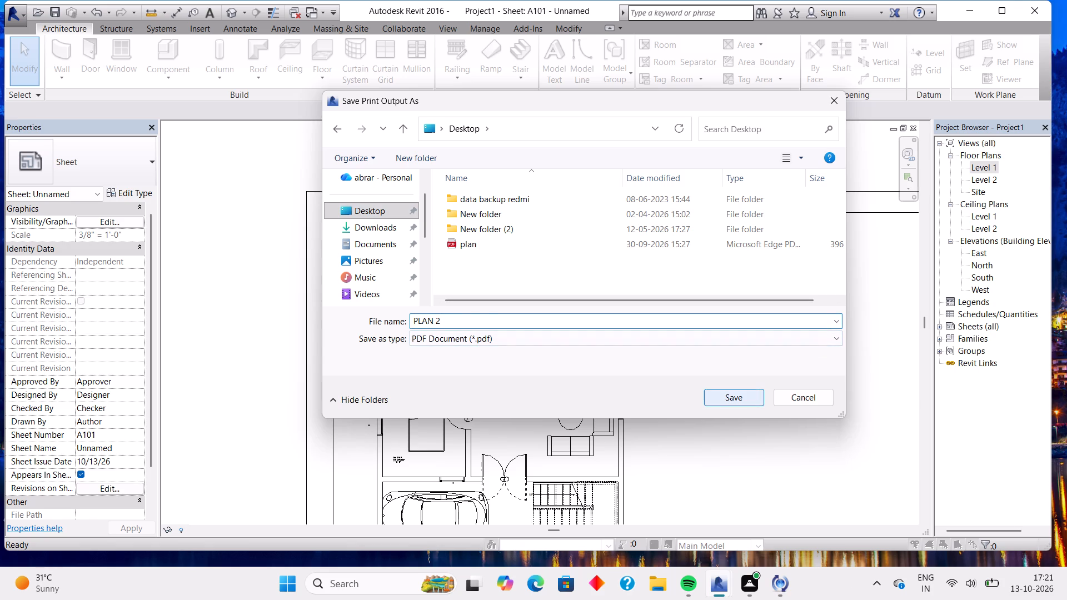
pyautogui.click(750, 404)
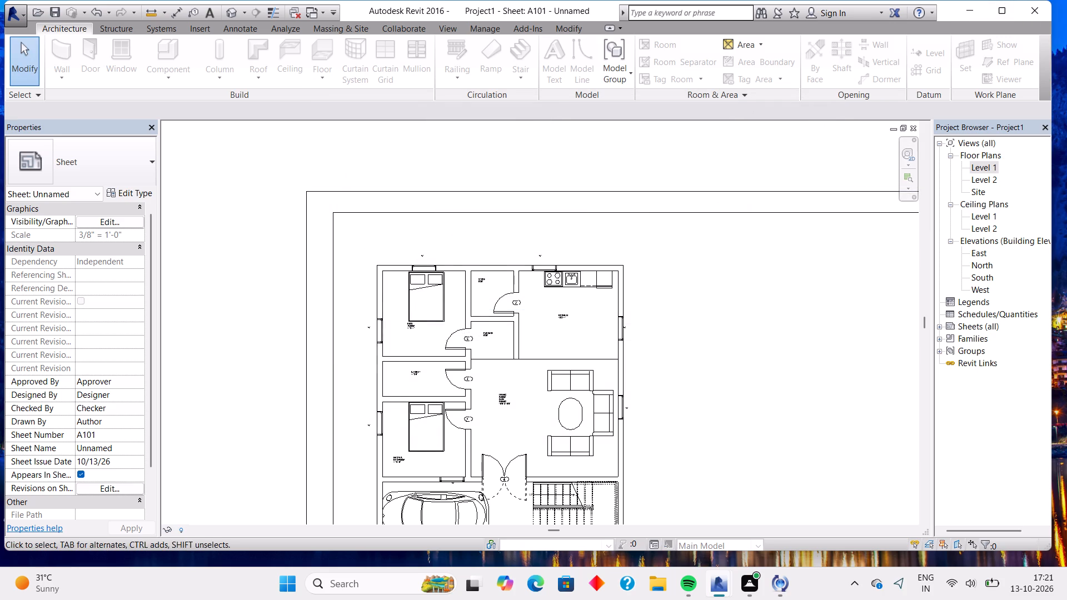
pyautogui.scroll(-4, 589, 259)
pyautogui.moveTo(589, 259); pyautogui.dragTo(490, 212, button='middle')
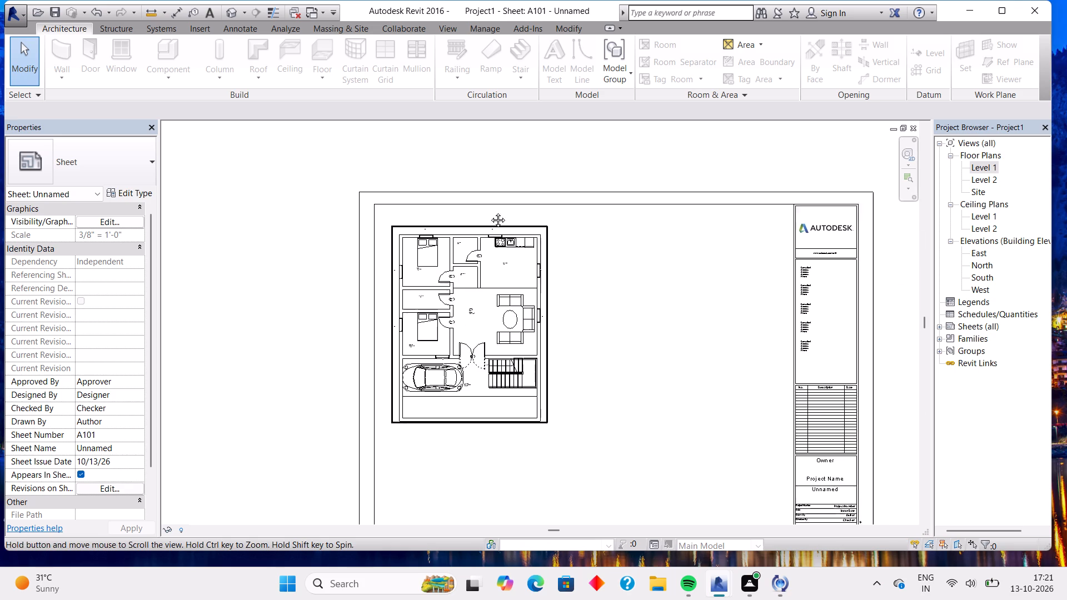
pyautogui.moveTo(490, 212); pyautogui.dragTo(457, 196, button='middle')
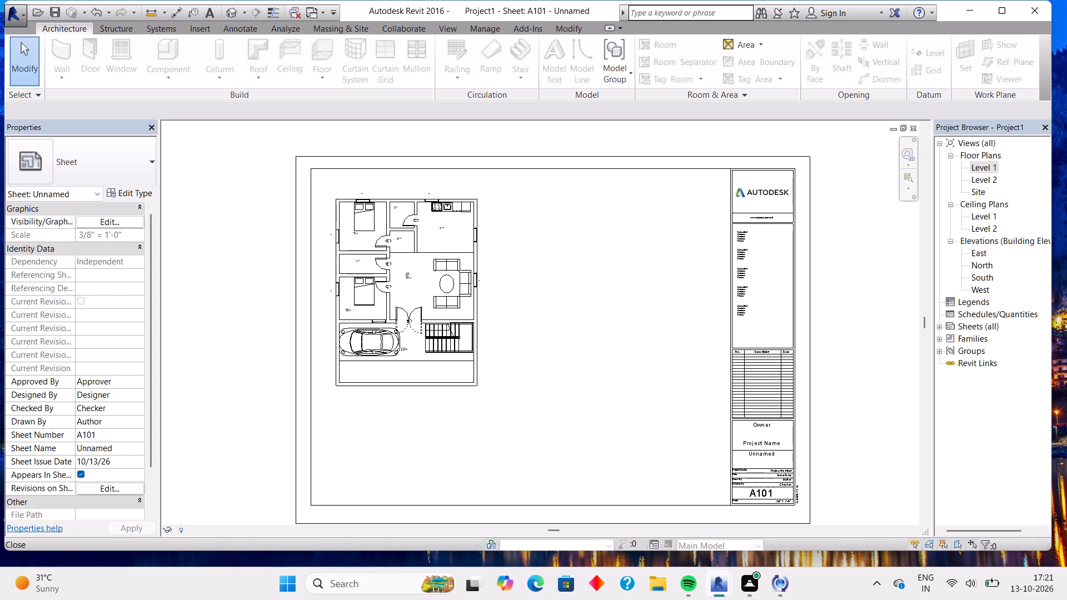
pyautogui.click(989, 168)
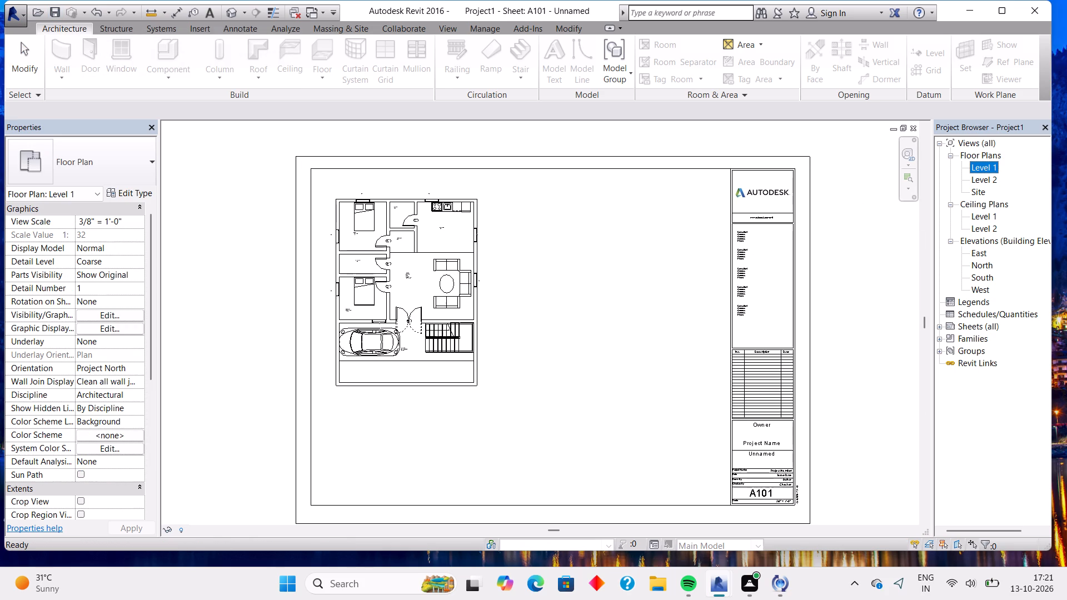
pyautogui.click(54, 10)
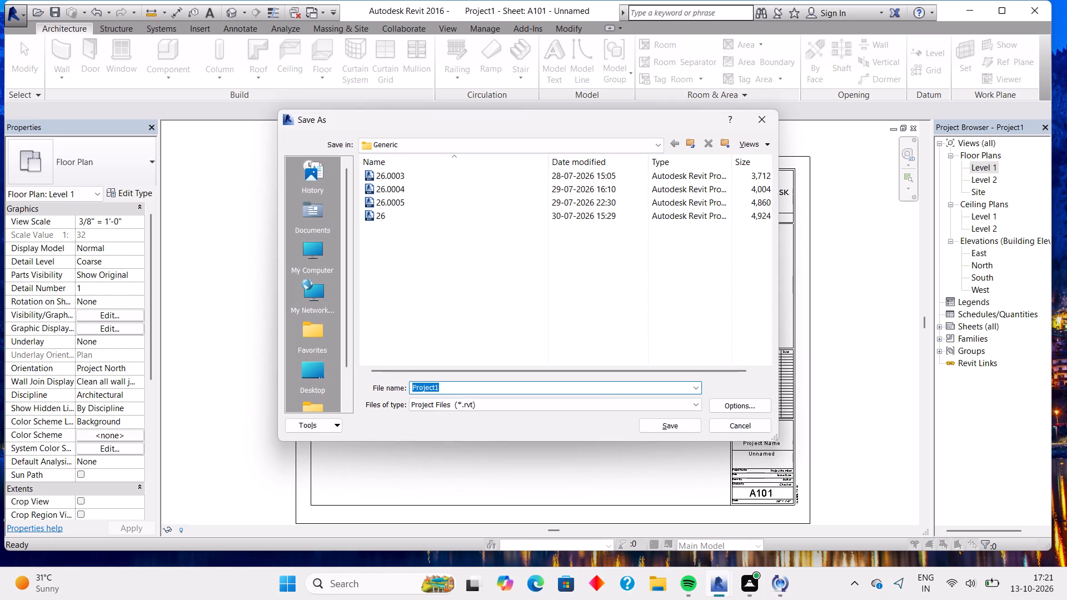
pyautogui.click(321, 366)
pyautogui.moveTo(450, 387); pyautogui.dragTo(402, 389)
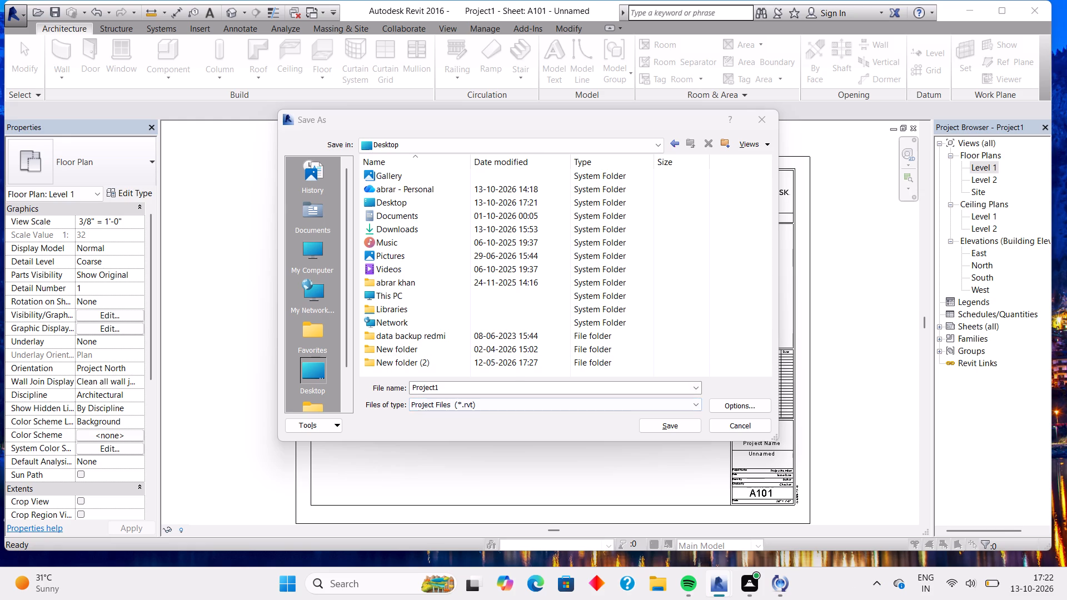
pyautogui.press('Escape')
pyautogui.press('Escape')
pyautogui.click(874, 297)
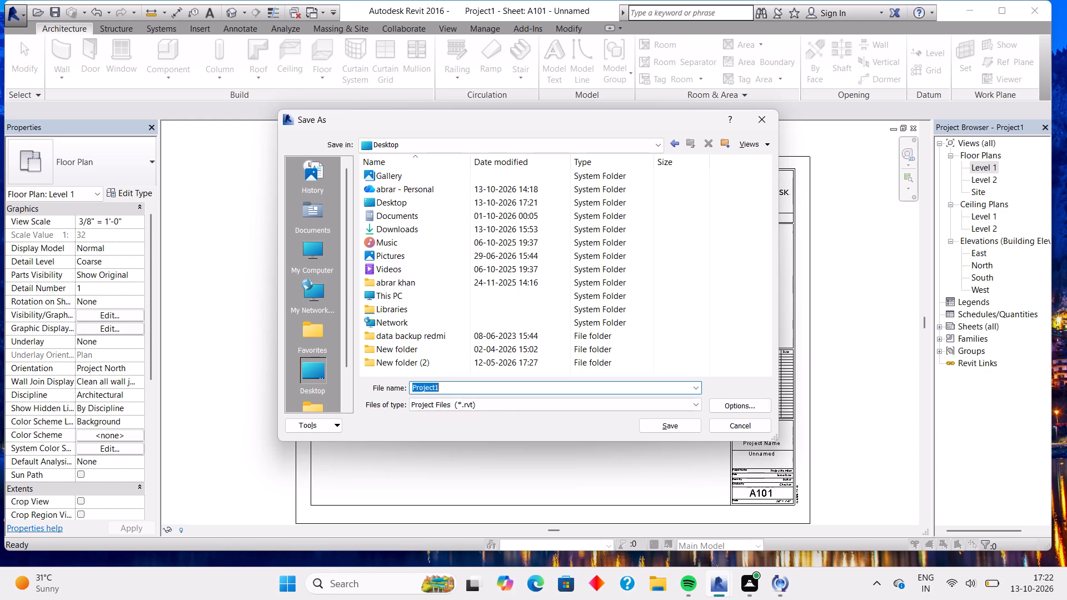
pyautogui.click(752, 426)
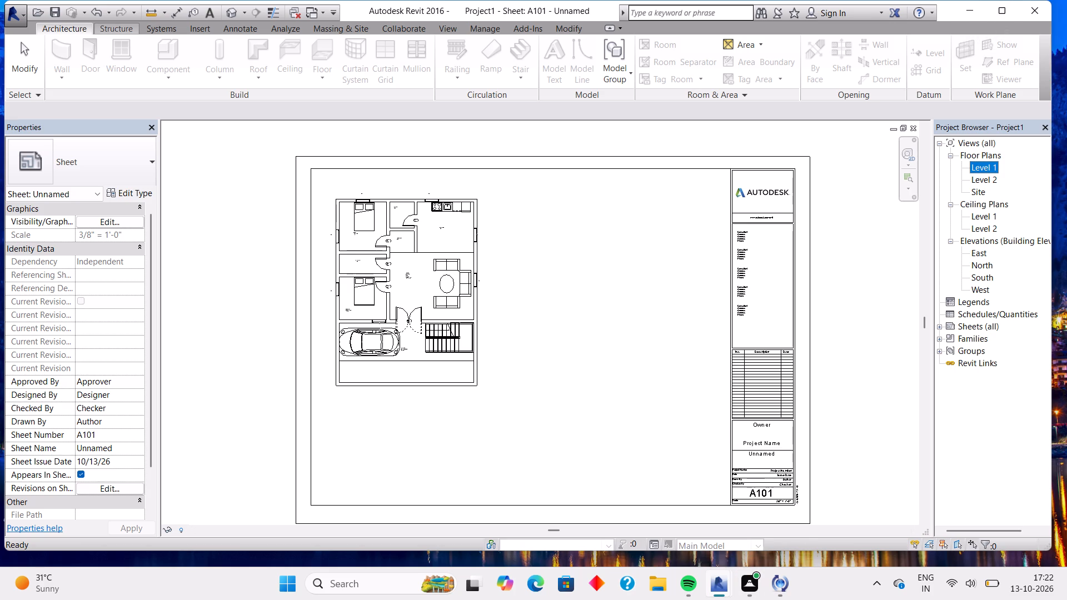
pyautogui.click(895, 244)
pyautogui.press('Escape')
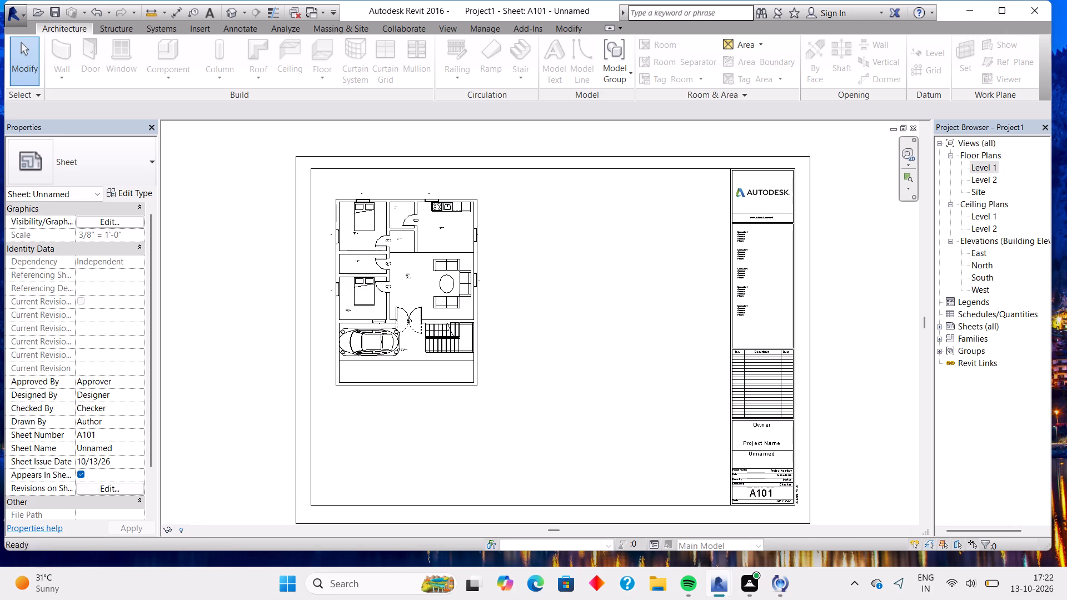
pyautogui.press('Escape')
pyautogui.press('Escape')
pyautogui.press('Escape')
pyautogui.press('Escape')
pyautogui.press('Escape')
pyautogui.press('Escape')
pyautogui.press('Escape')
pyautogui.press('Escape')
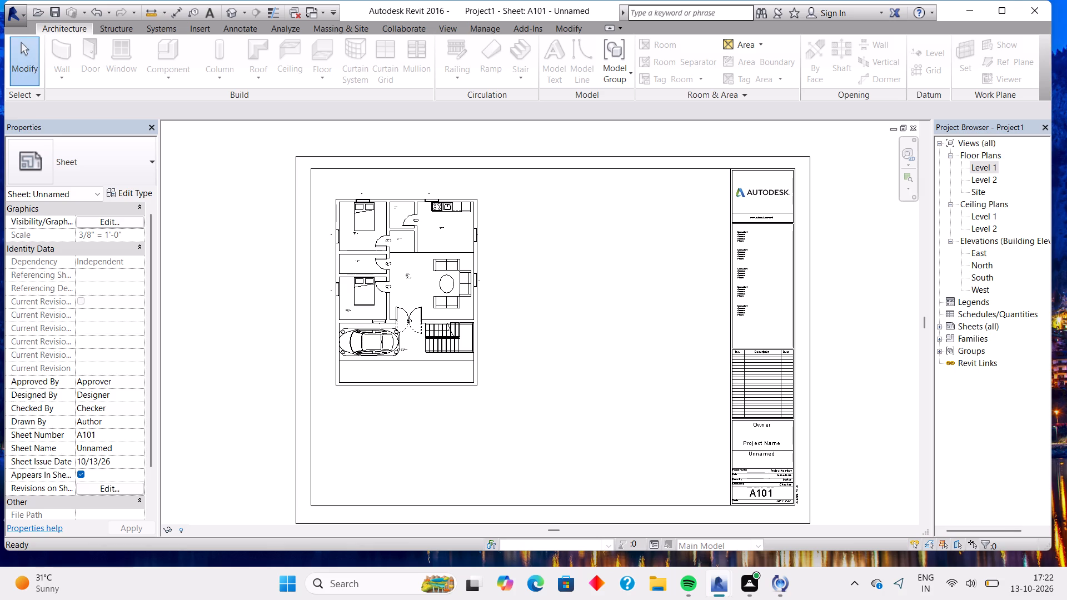
# Open the Level 1 floor plan view with the whole plan in sight and nothing selected.
pyautogui.click(122, 24)
pyautogui.doubleClick(988, 166)
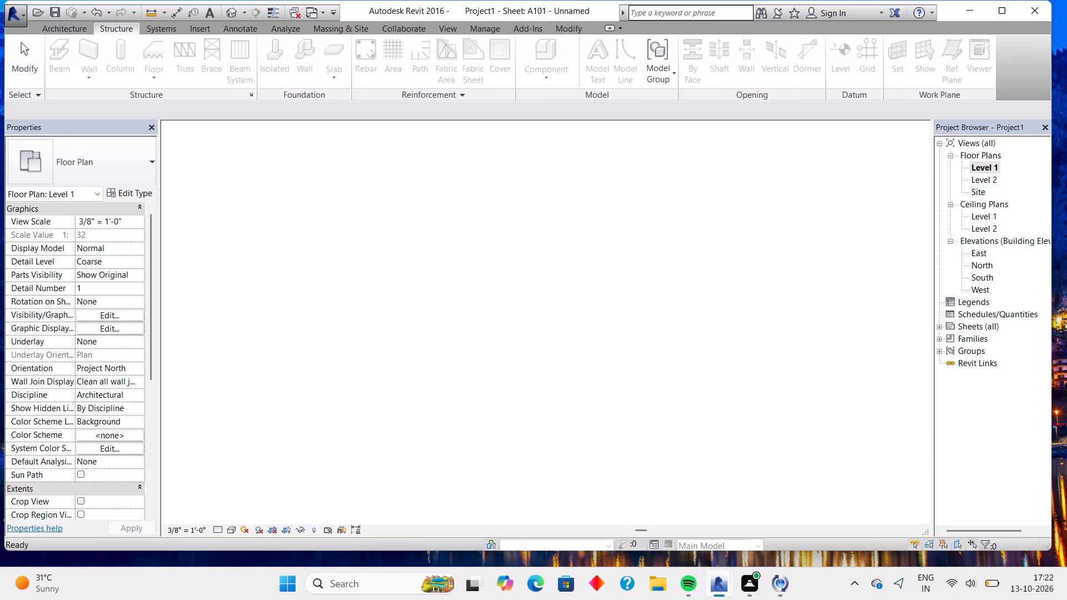
pyautogui.scroll(-4, 724, 277)
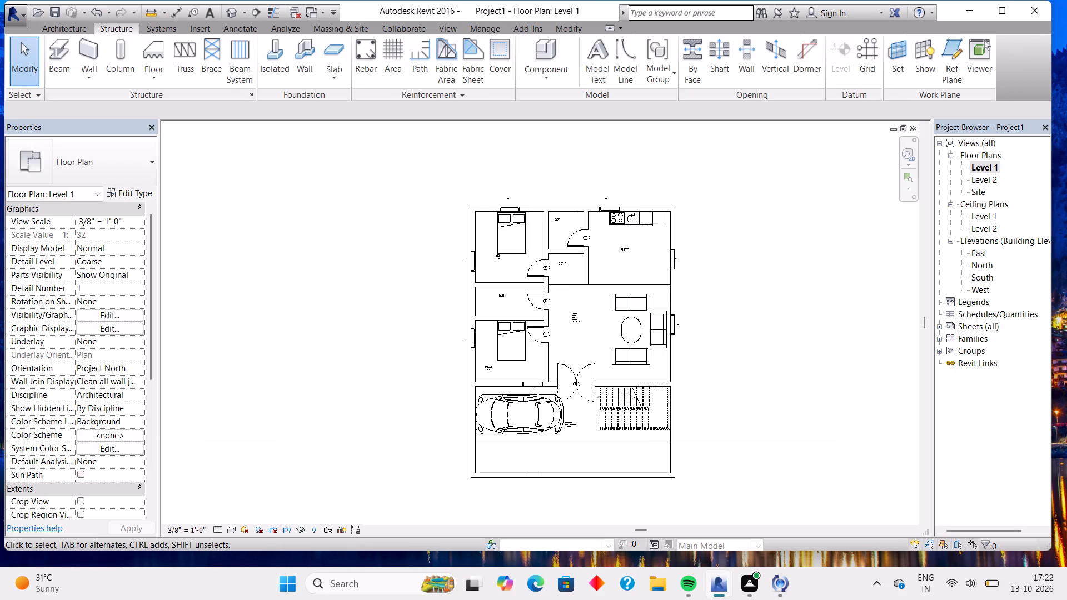
pyautogui.scroll(4, 734, 289)
pyautogui.scroll(-2, 734, 289)
pyautogui.moveTo(753, 335); pyautogui.dragTo(763, 288, button='middle')
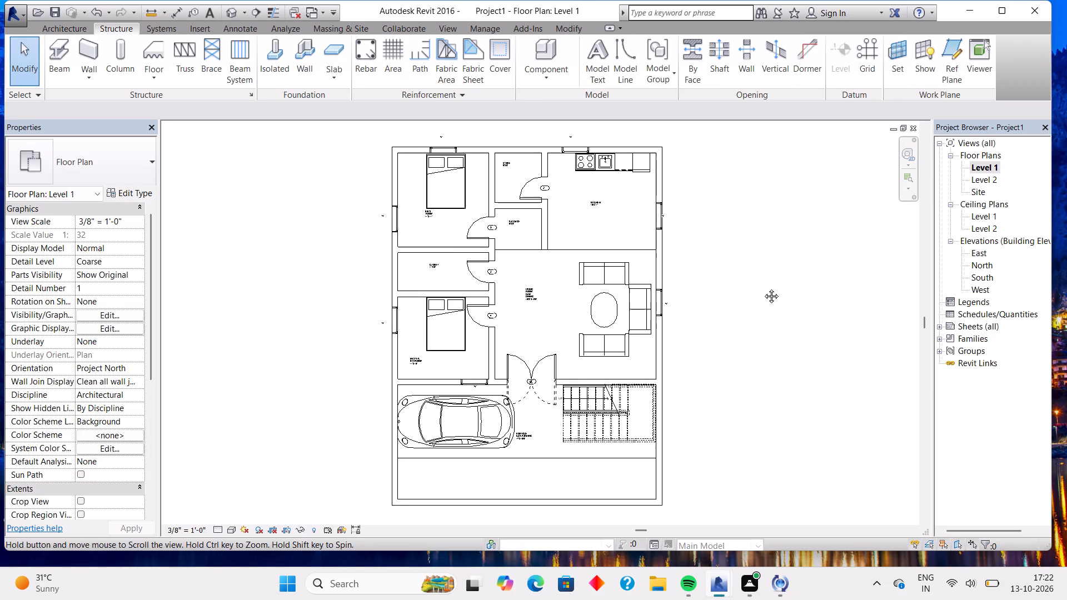
pyautogui.moveTo(763, 288); pyautogui.dragTo(781, 315, button='middle')
pyautogui.press('Escape')
pyautogui.press('Escape')
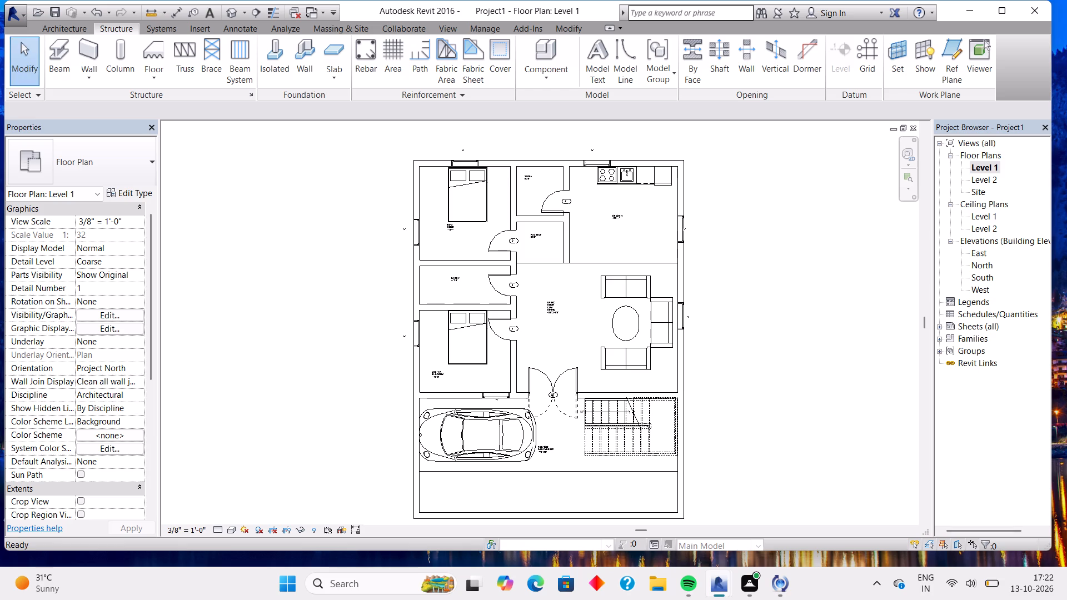
pyautogui.press('Escape')
pyautogui.press('Escape')
# Nudge the MASTER BEDROOM text label slightly to the right within its room.
pyautogui.scroll(8, 422, 332)
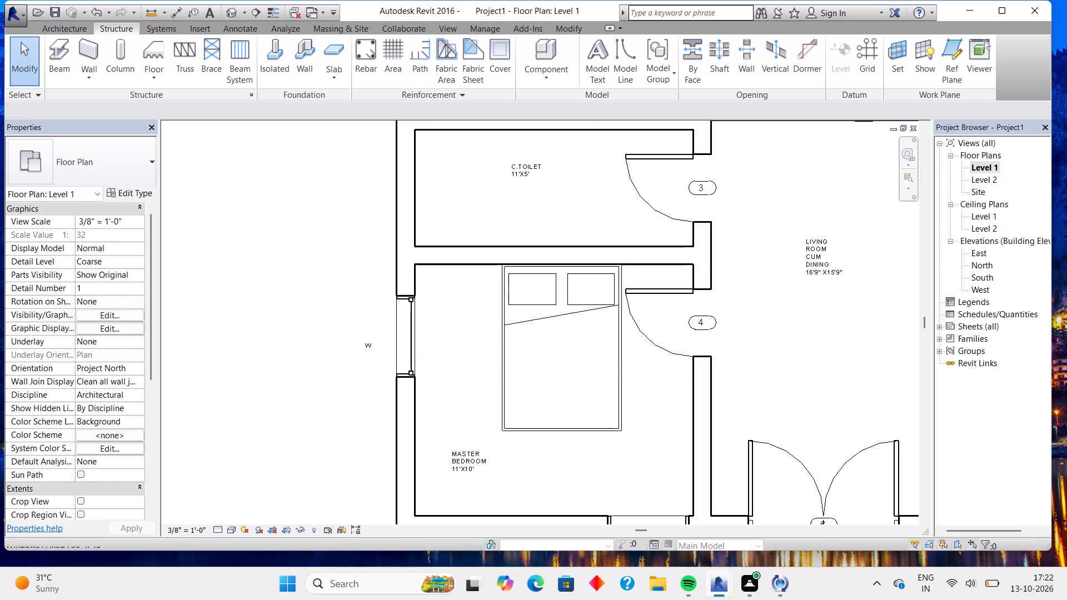
pyautogui.scroll(-1, 785, 412)
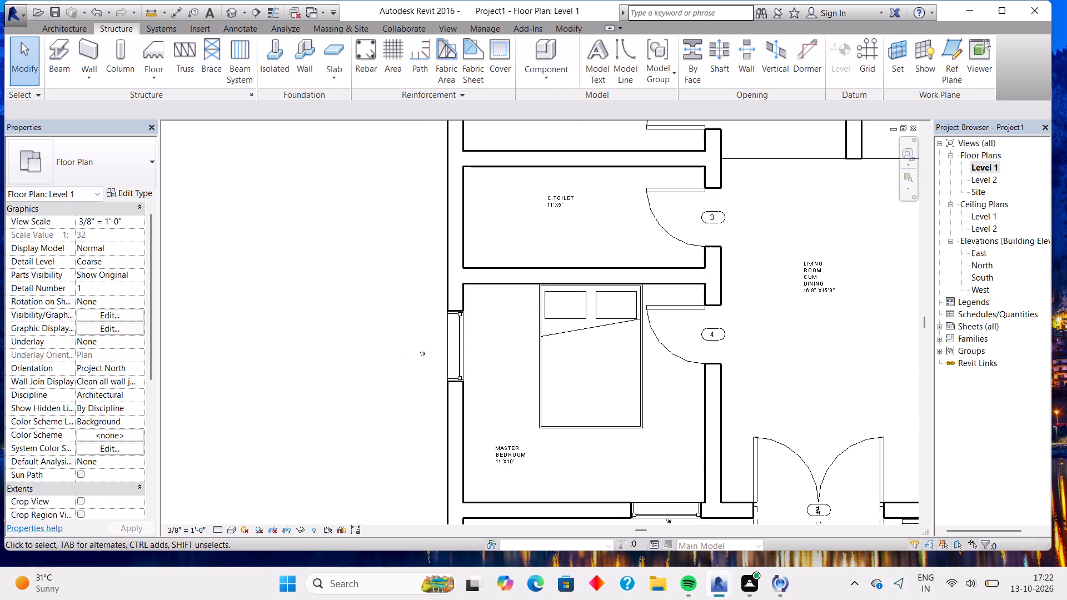
pyautogui.click(524, 449)
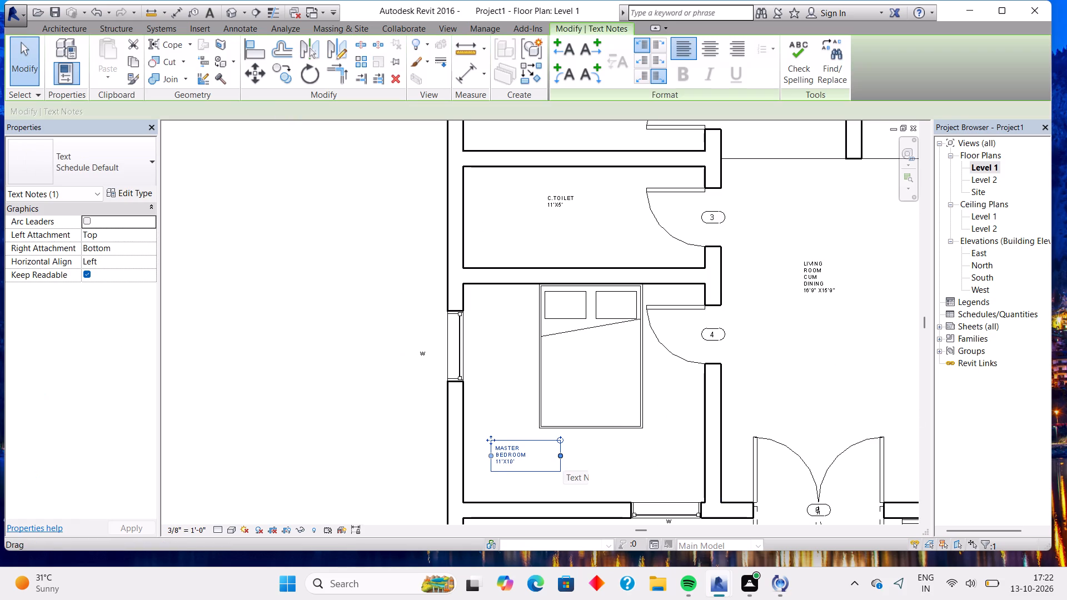
pyautogui.press('Right')
pyautogui.press('Right')
pyautogui.press('Right')
# Set the text size of the room labels' Schedule Default text type to 15/128", using the living room label.
pyautogui.scroll(-4, 786, 352)
pyautogui.middleClick(836, 355)
pyautogui.moveTo(836, 355); pyautogui.dragTo(770, 361, button='middle')
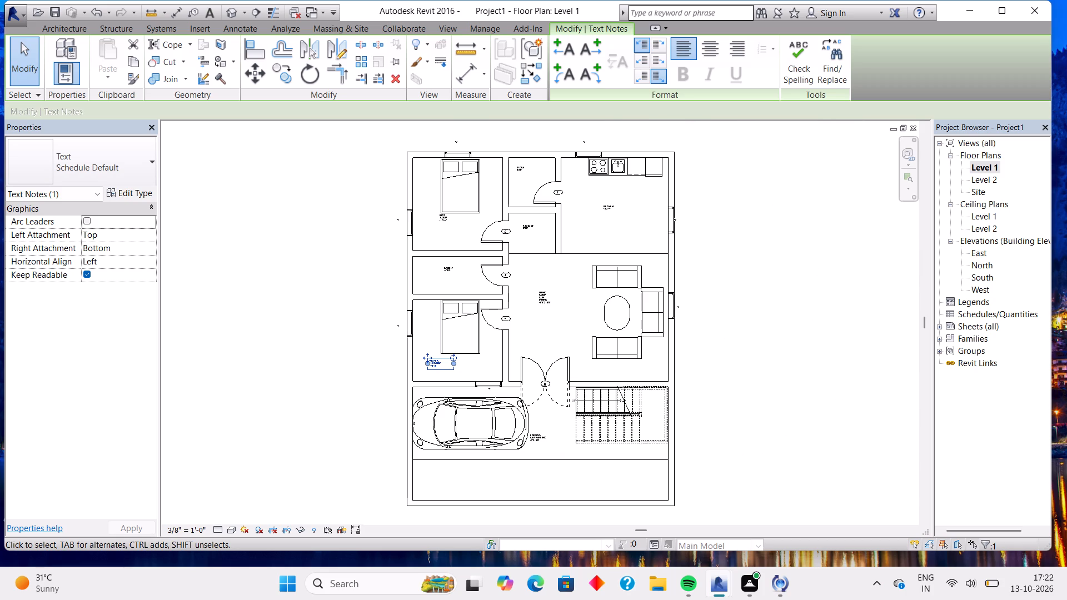
pyautogui.click(548, 303)
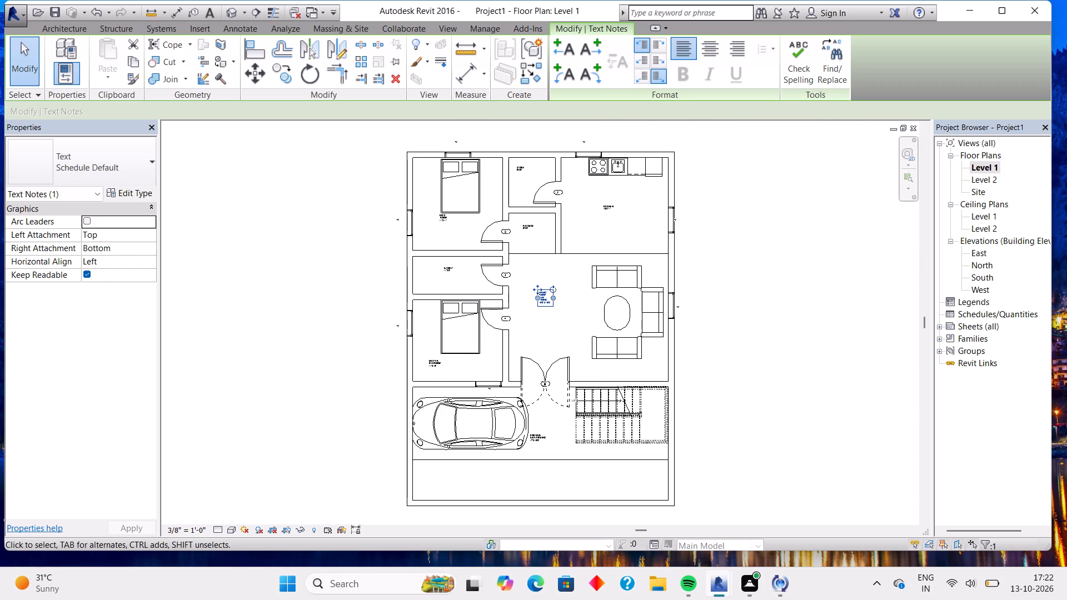
pyautogui.click(138, 192)
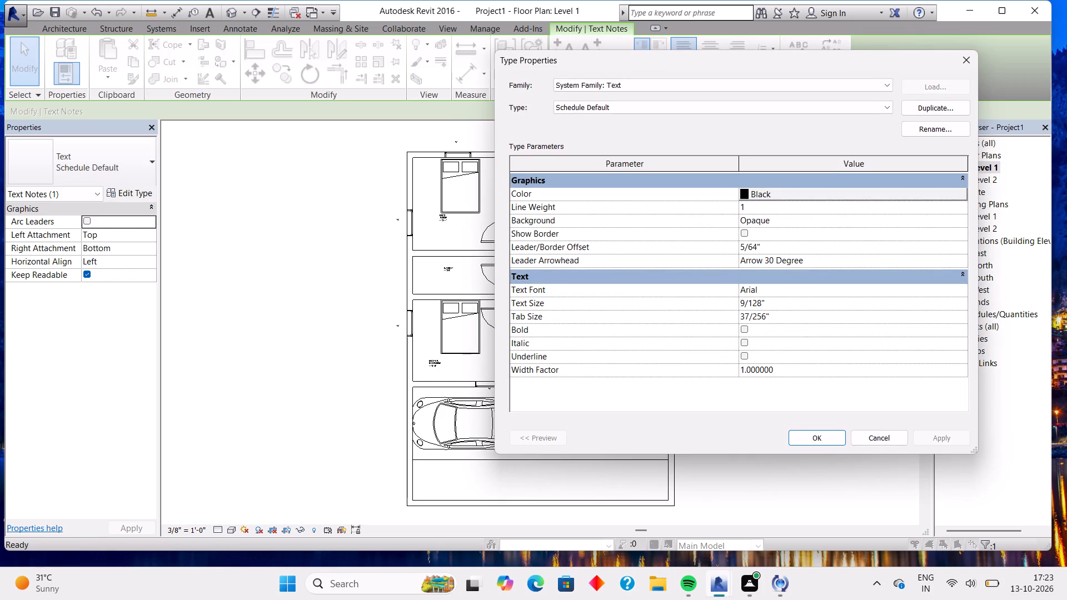
pyautogui.click(797, 299)
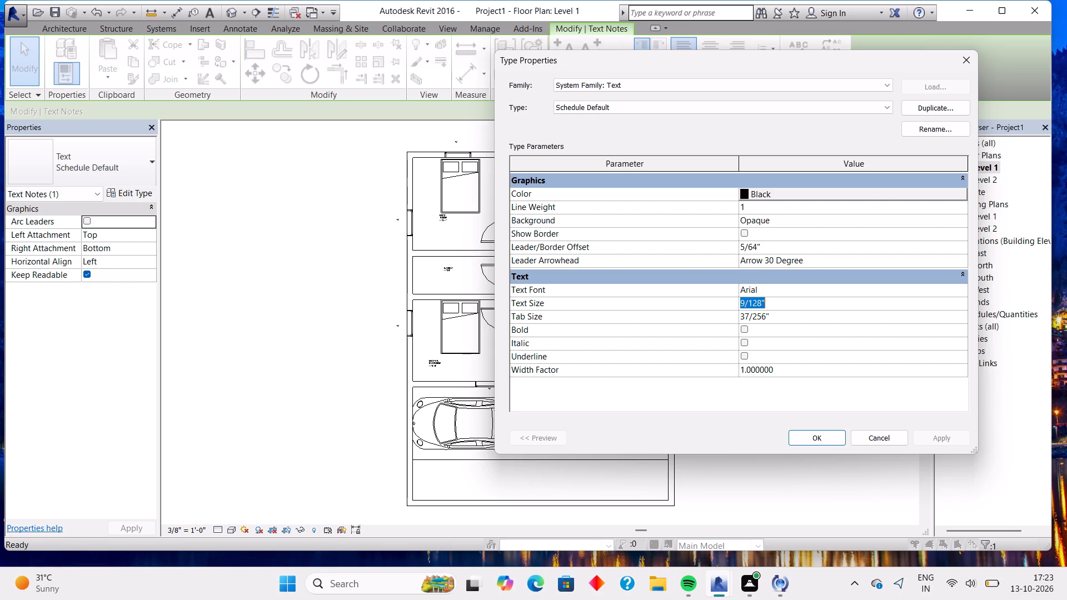
pyautogui.press('BackSpace')
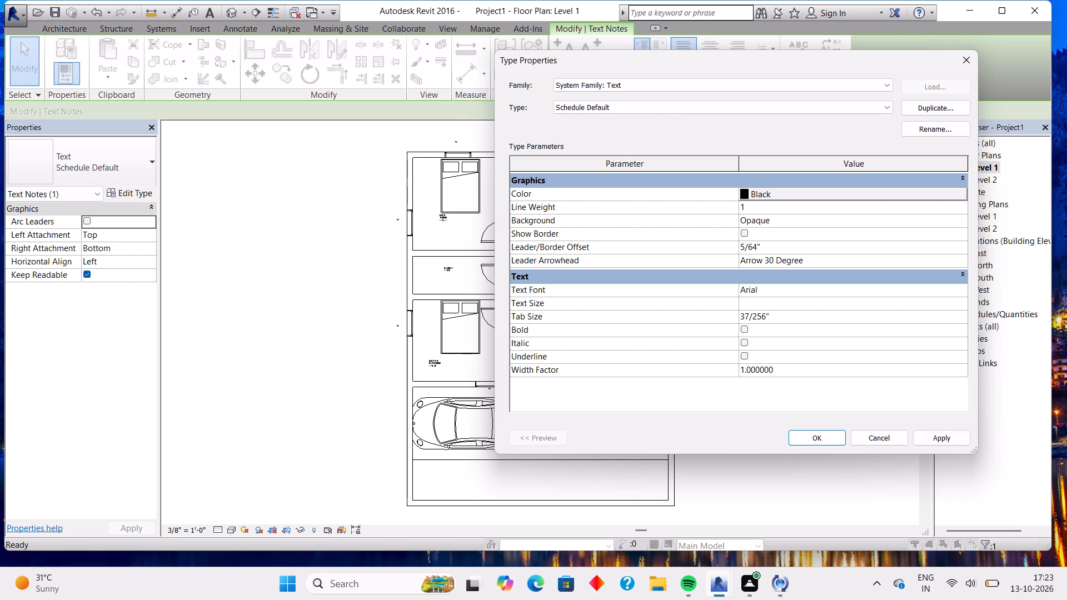
pyautogui.write('15/')
pyautogui.write('128')
pyautogui.press('Return')
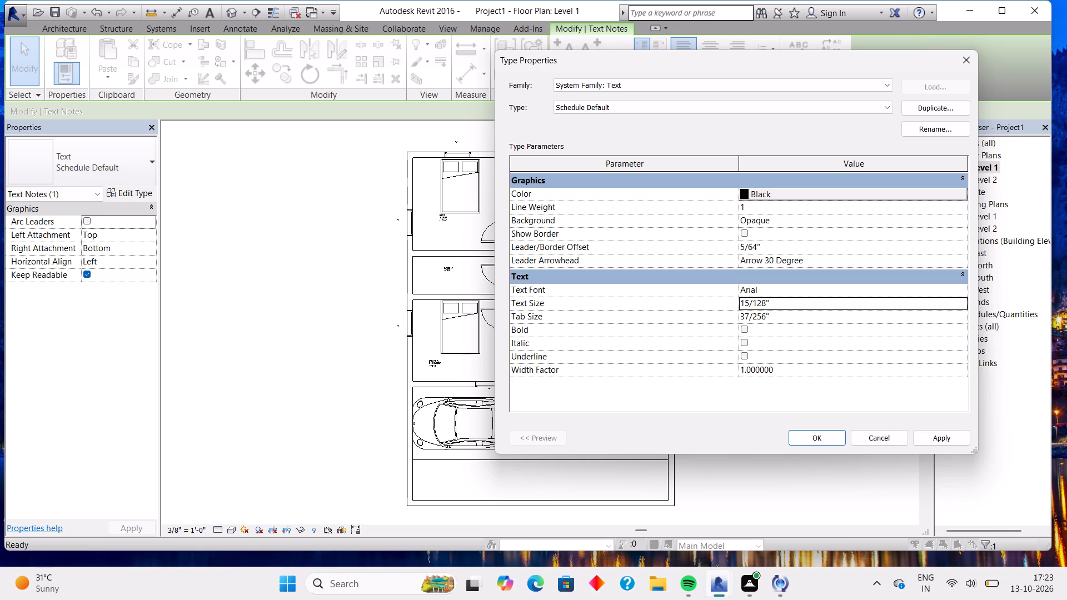
pyautogui.click(943, 439)
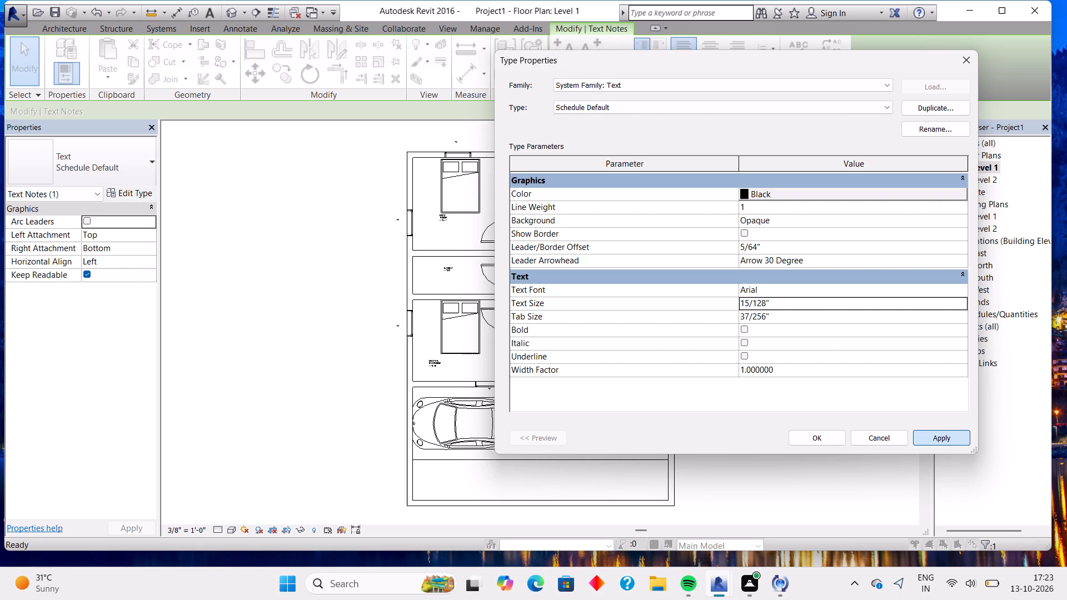
pyautogui.click(943, 439)
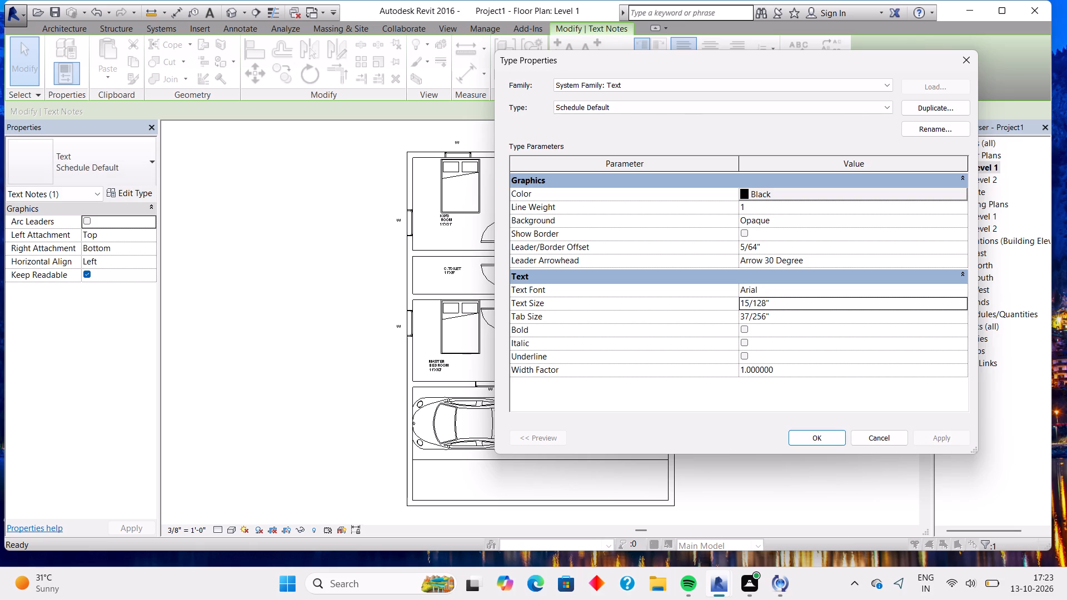
pyautogui.click(839, 439)
pyautogui.scroll(3, 759, 393)
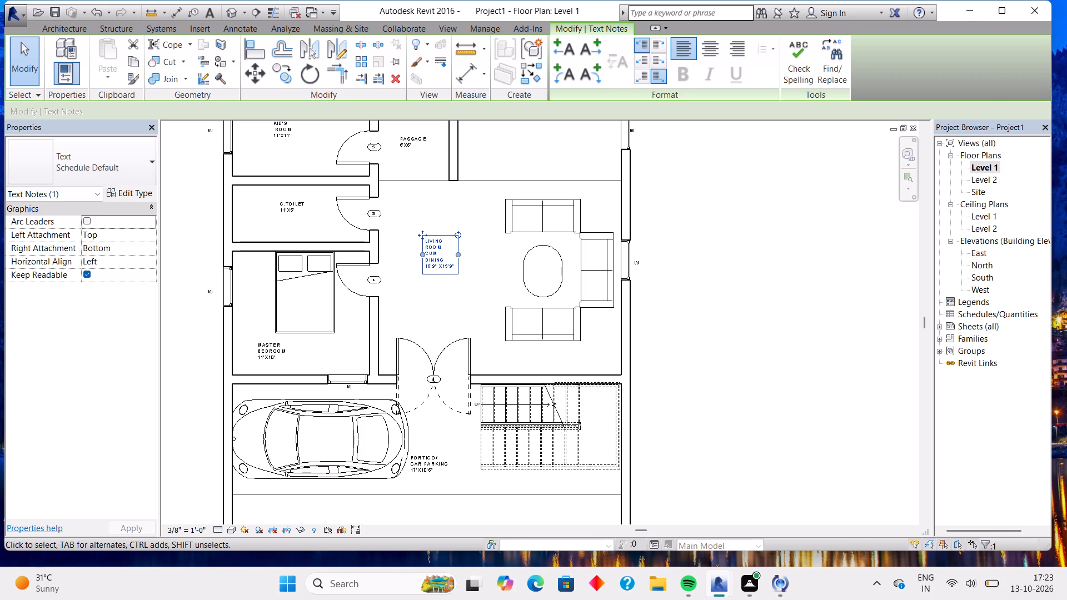
pyautogui.press('Escape')
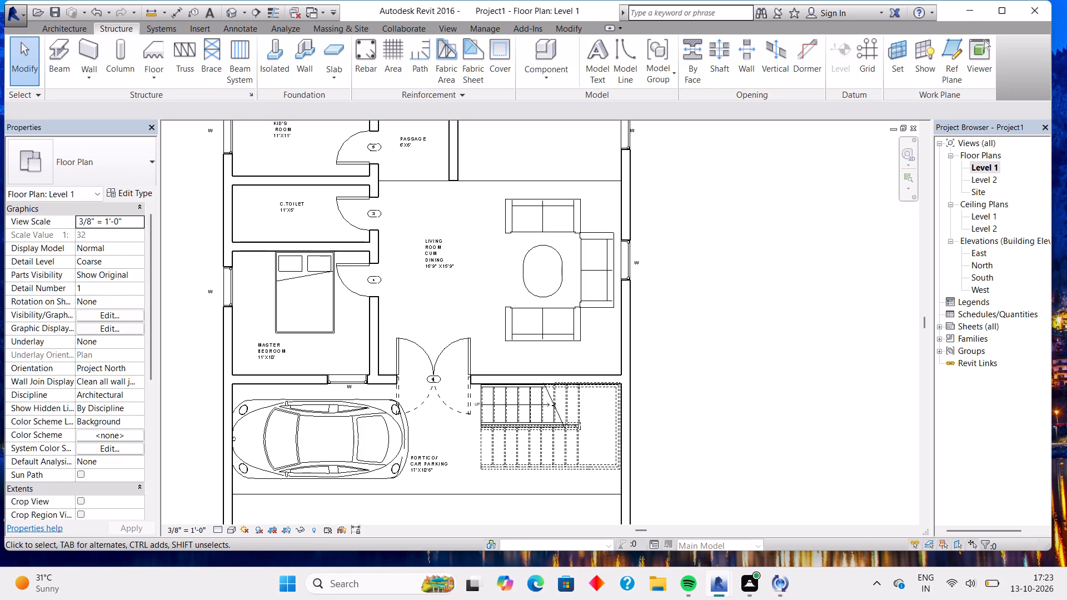
# Nudge the PORTICO/CAR PARKING label right and slightly up so that it sits clear of the car.
pyautogui.scroll(-3, 719, 324)
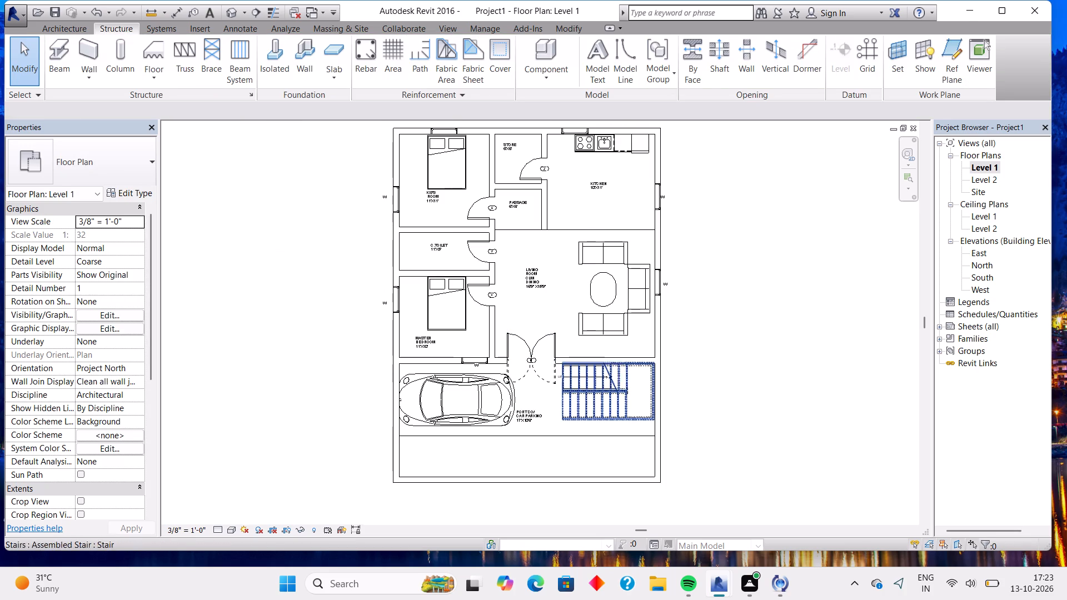
pyautogui.click(536, 410)
pyautogui.press('Right')
pyautogui.press('Right')
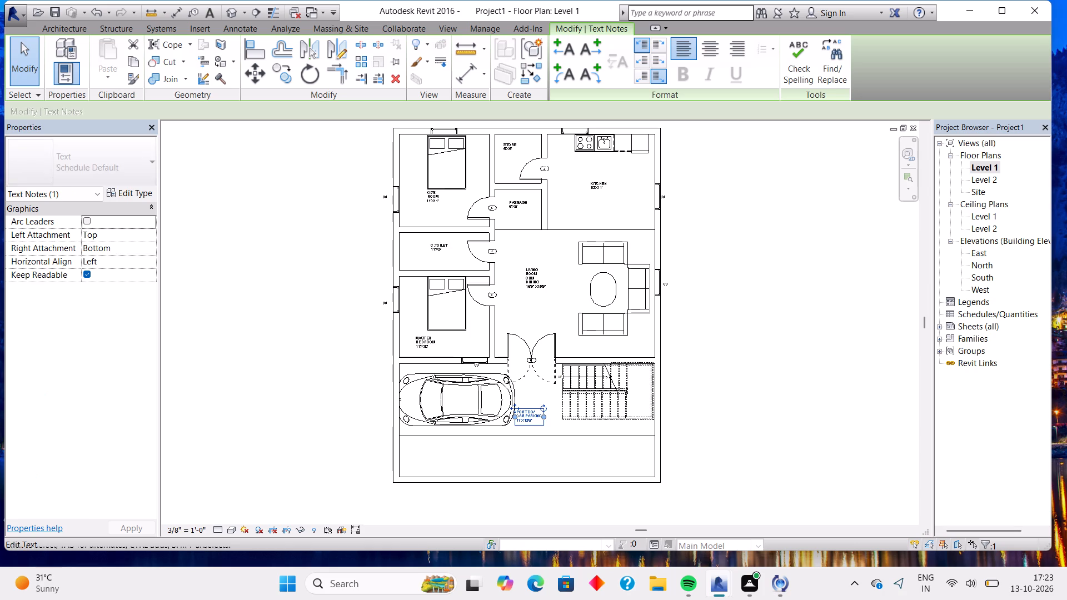
pyautogui.press('Right')
pyautogui.press('Right')
pyautogui.press('Left')
pyautogui.press('Up')
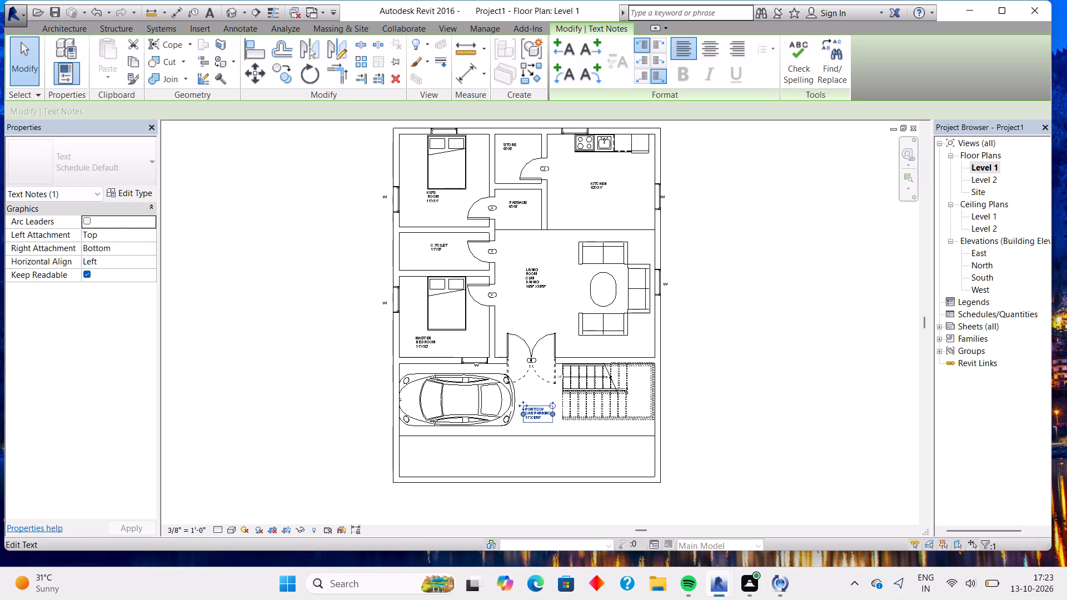
pyautogui.press('Up')
pyautogui.press('Escape')
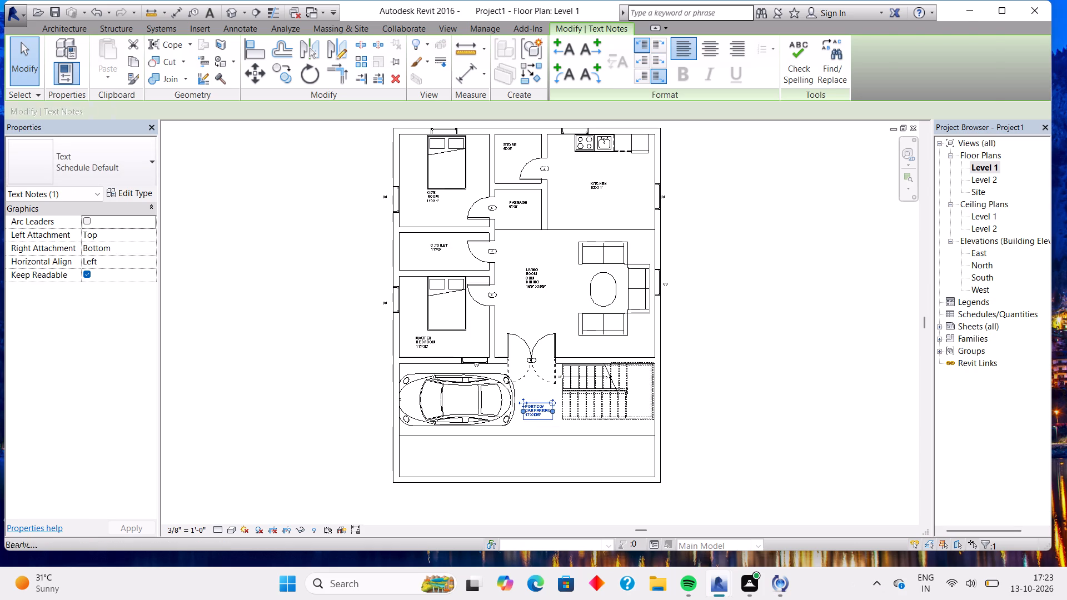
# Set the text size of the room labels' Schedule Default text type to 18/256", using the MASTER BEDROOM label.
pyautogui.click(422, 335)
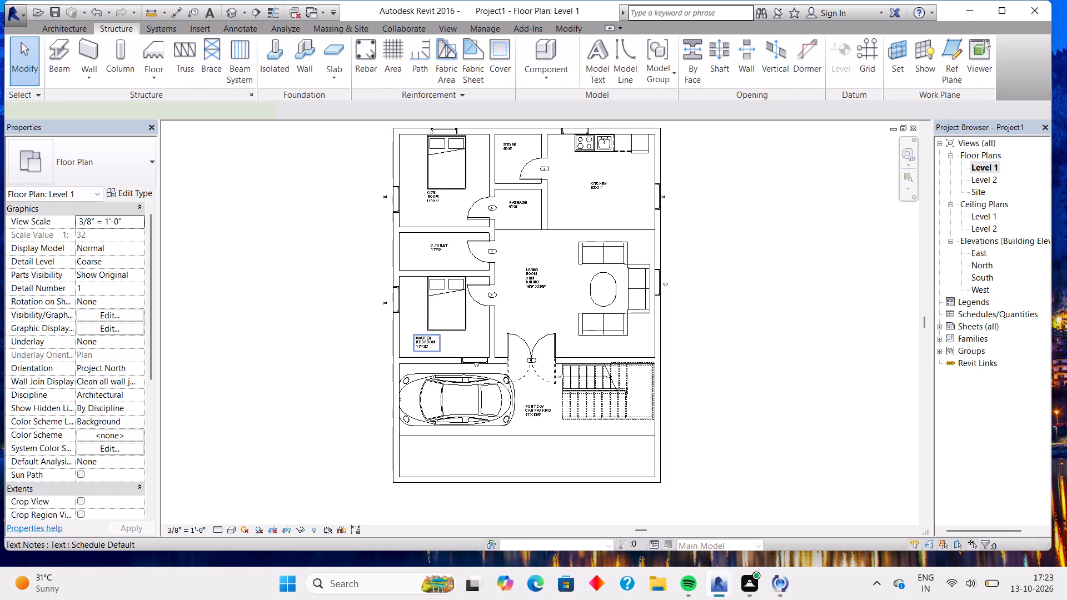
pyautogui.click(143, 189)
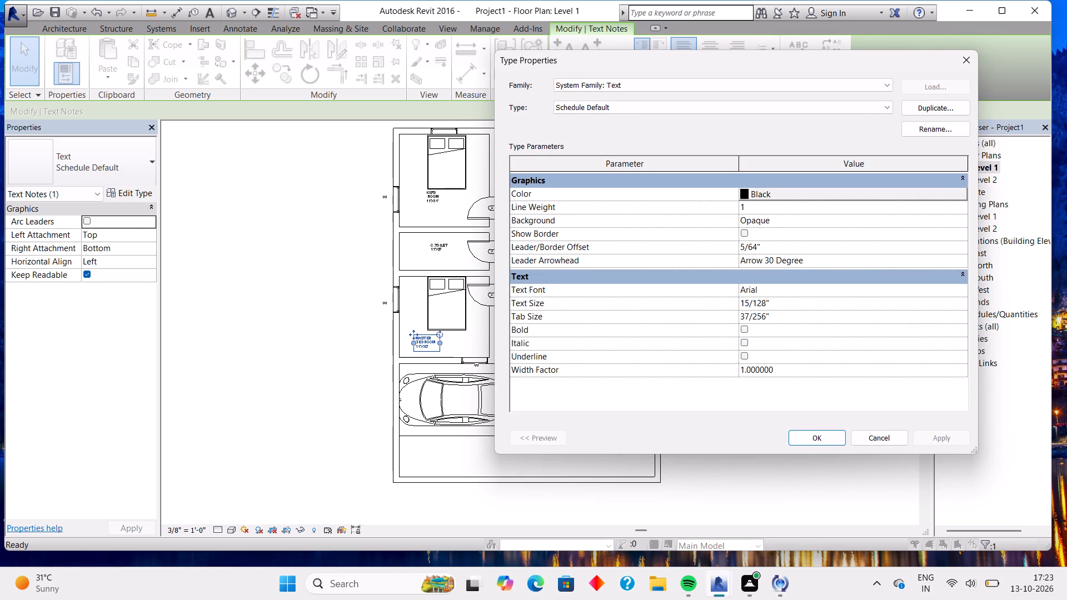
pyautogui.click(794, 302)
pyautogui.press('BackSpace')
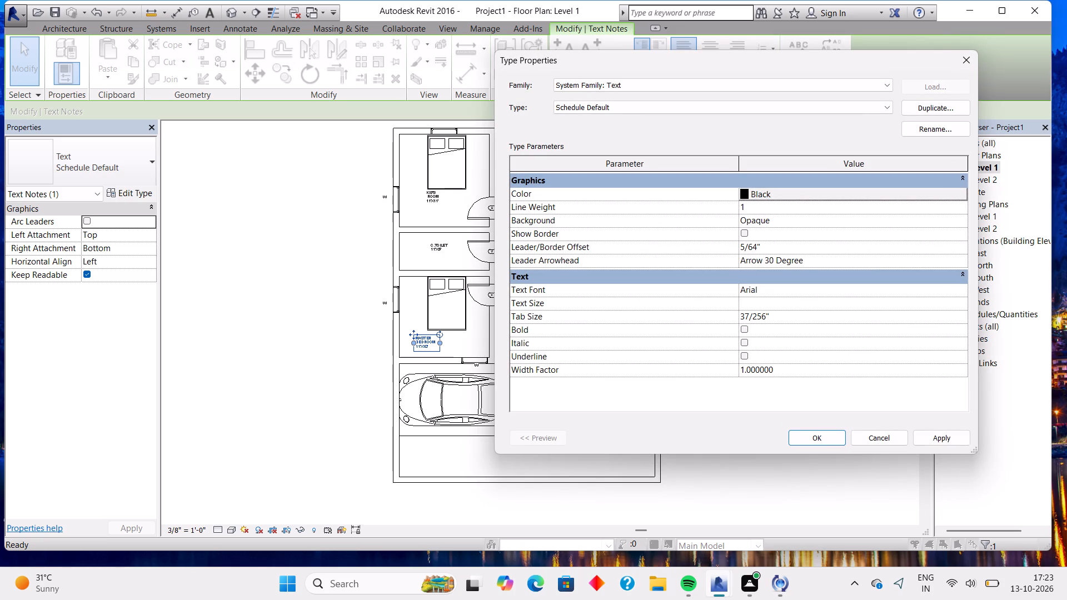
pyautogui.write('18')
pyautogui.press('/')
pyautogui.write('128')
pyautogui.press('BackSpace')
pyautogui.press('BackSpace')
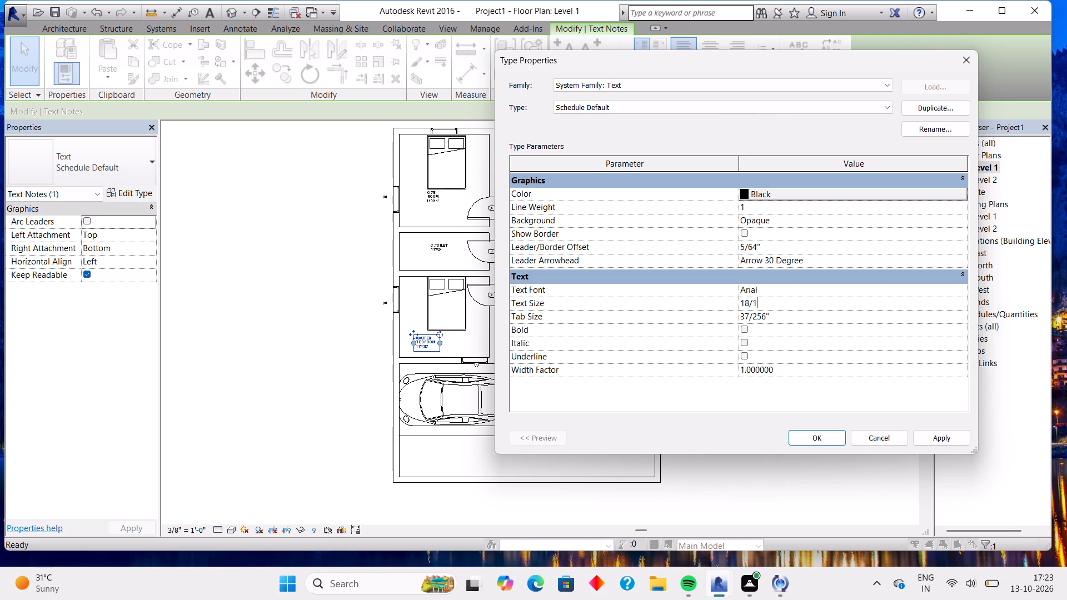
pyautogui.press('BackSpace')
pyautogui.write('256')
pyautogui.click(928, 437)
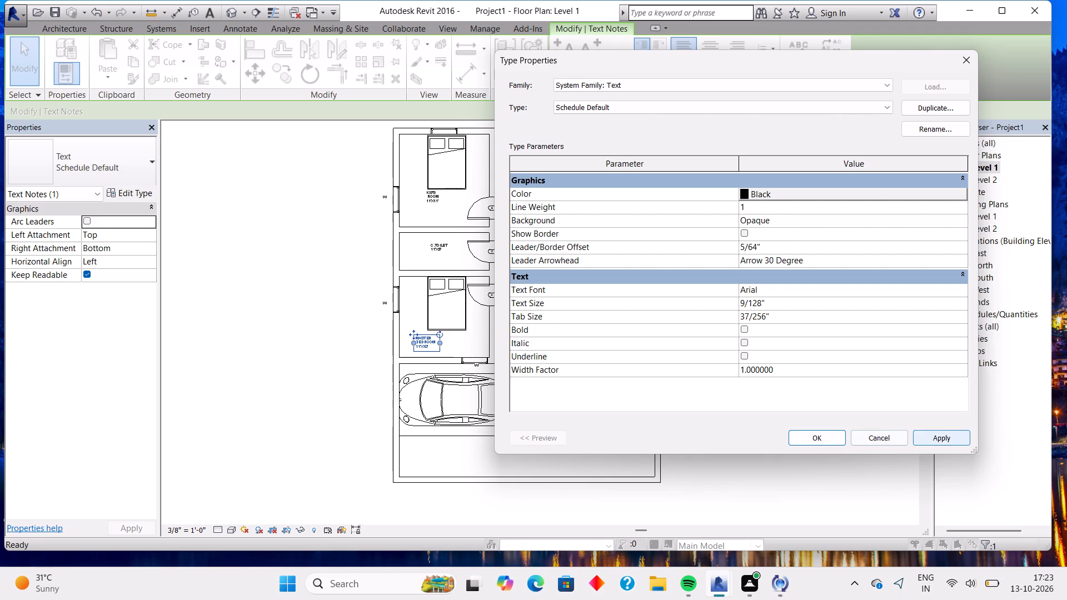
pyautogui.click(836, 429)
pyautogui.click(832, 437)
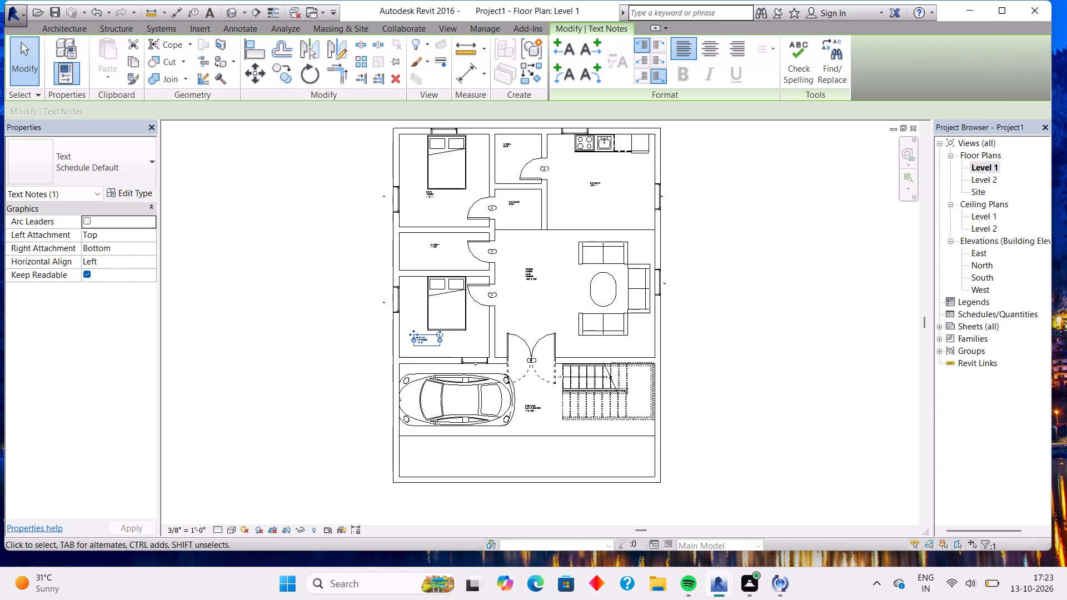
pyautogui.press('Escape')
# Set the text size of the Schedule Default text type to 18/128", using the MASTER BEDROOM label.
pyautogui.scroll(9, 520, 316)
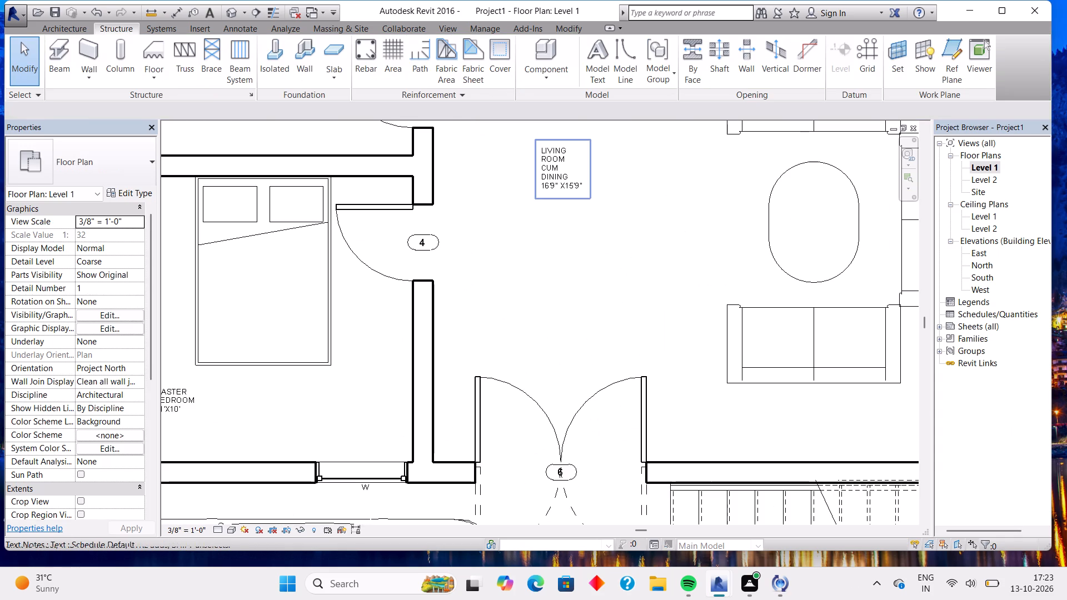
pyautogui.scroll(-7, 567, 196)
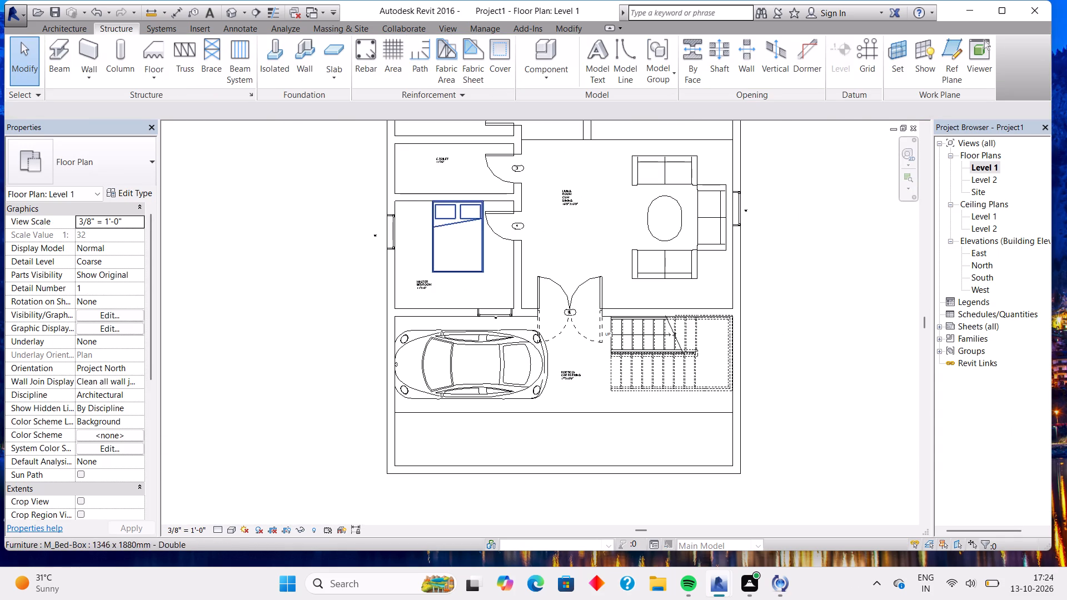
pyautogui.click(422, 286)
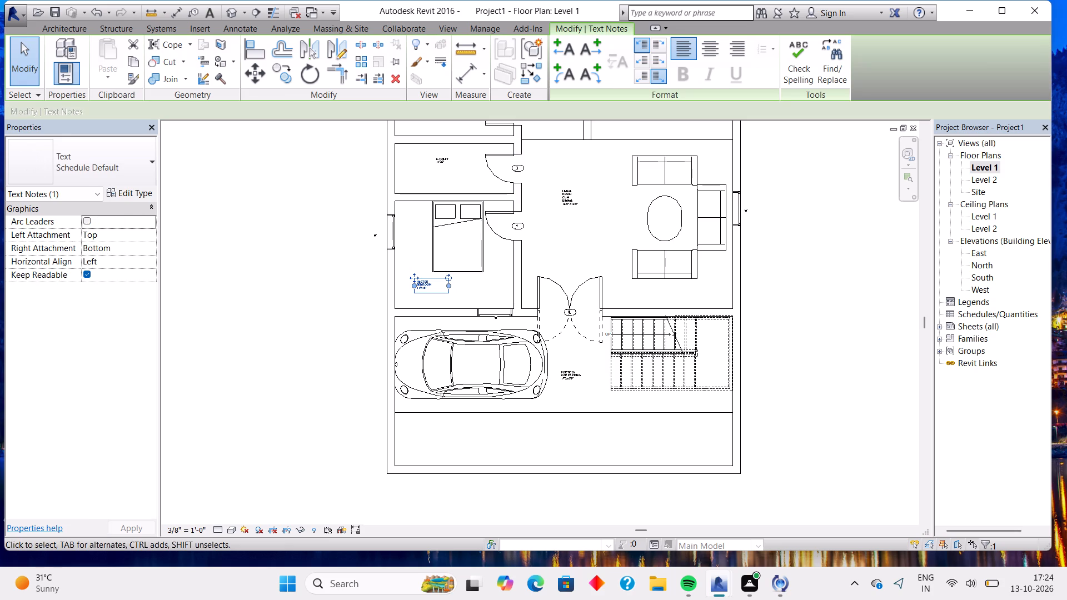
pyautogui.click(142, 191)
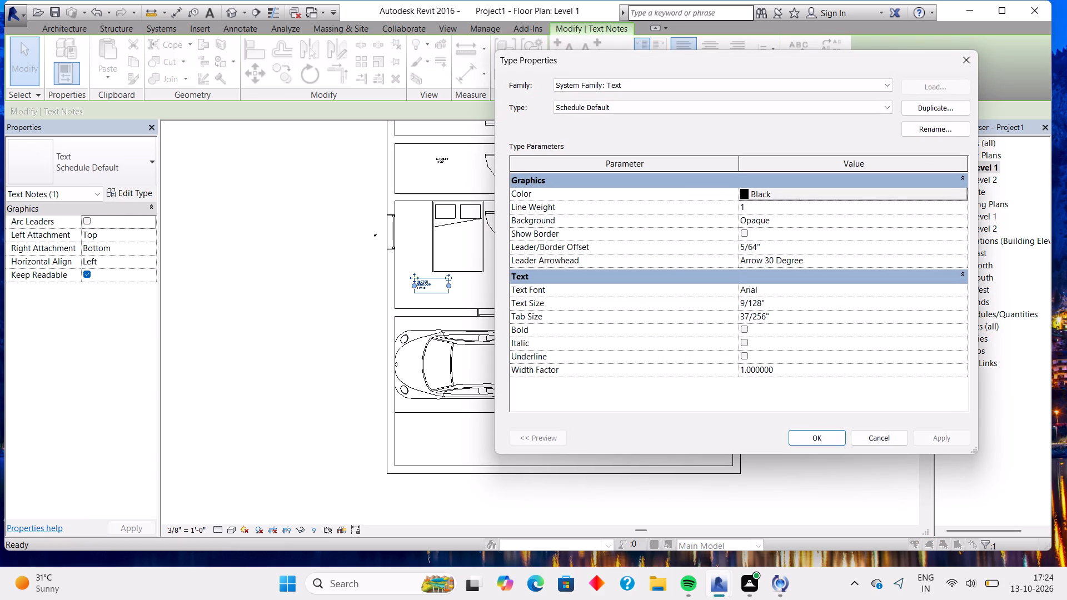
pyautogui.click(774, 304)
pyautogui.press('BackSpace')
pyautogui.write('18/')
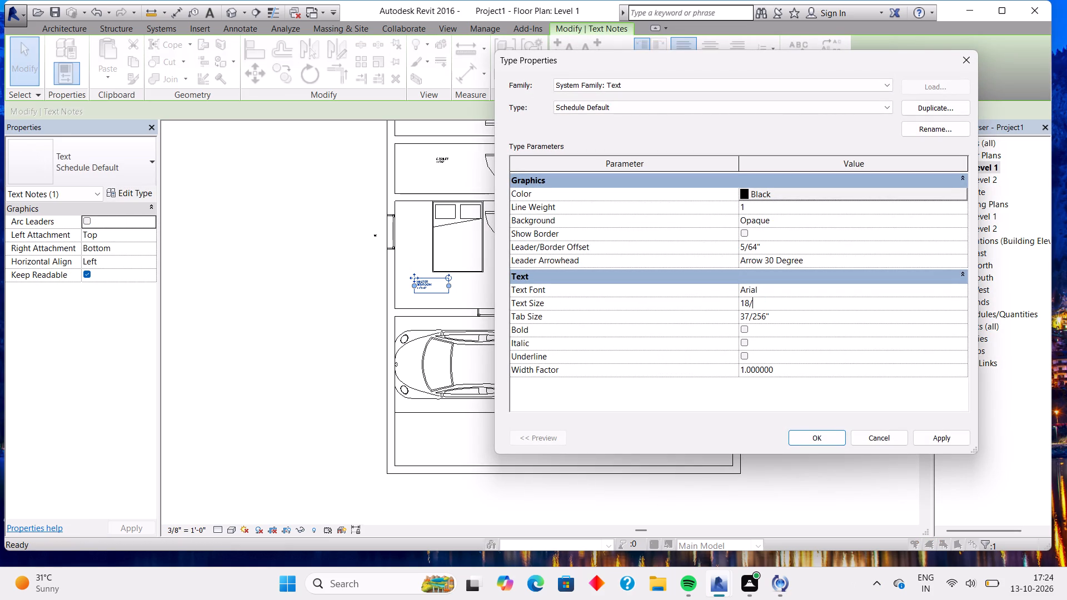
pyautogui.write('128')
pyautogui.click(945, 445)
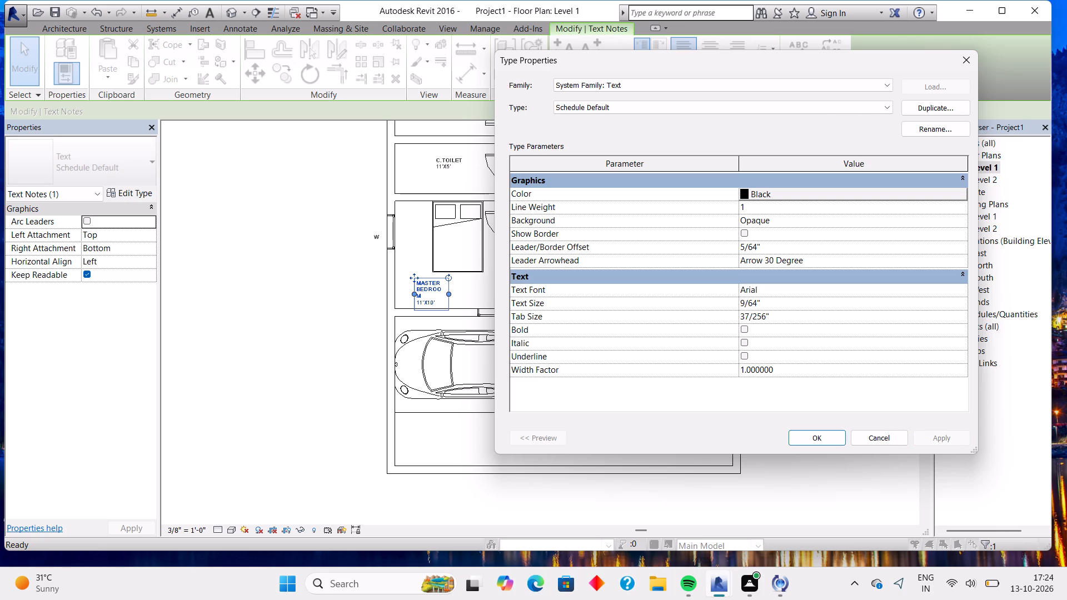
pyautogui.click(827, 439)
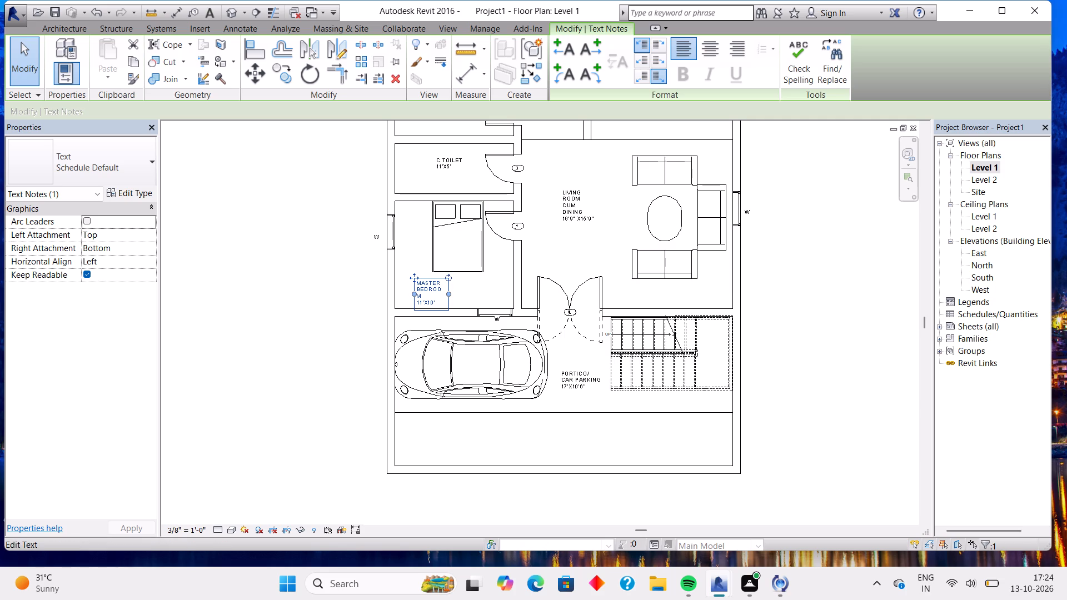
# Widen the MASTER BEDROOM label's text box so that BEDROOM fits on one line.
pyautogui.moveTo(445, 297); pyautogui.dragTo(463, 302)
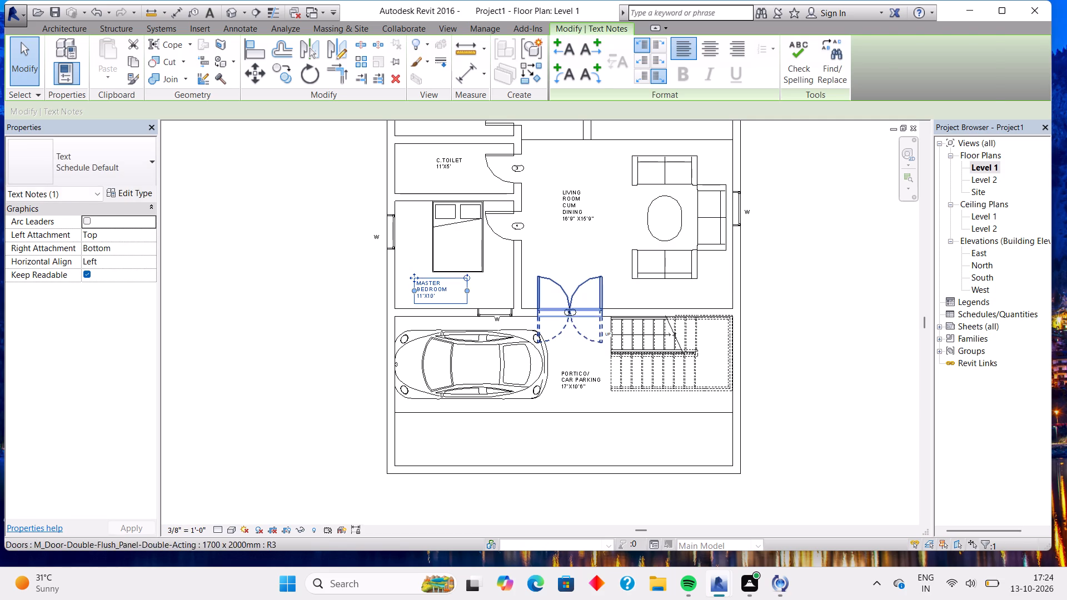
pyautogui.press('Escape')
# Select PANTONE 110 for the Coarse Scale Fill Color of the Generic - 8" wall type, using the wall between the kid's room and C.TOILET.
pyautogui.moveTo(789, 237); pyautogui.dragTo(795, 380, button='middle')
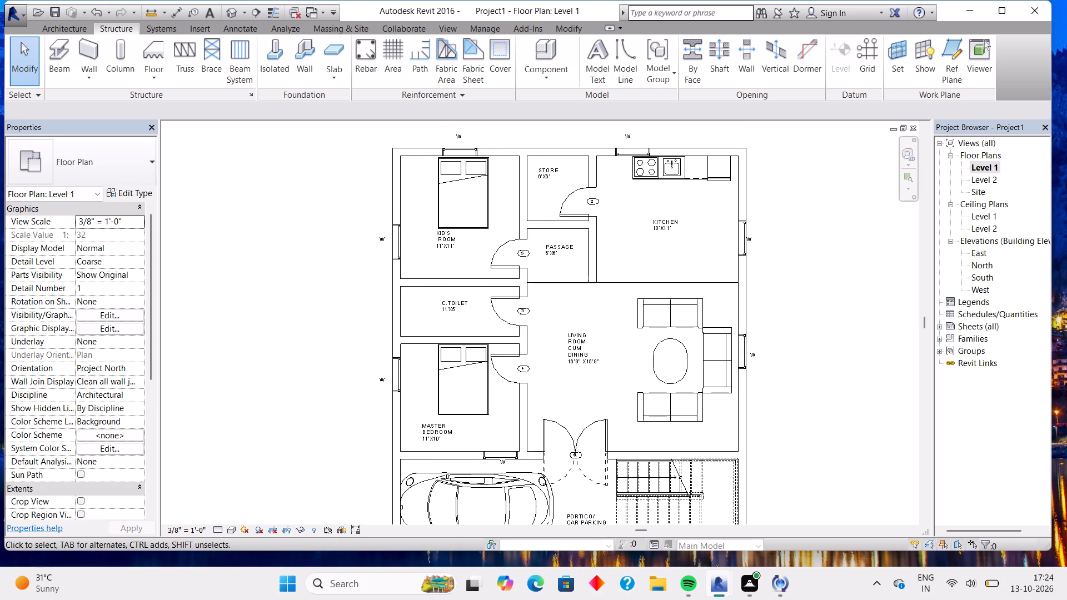
pyautogui.scroll(-3, 676, 339)
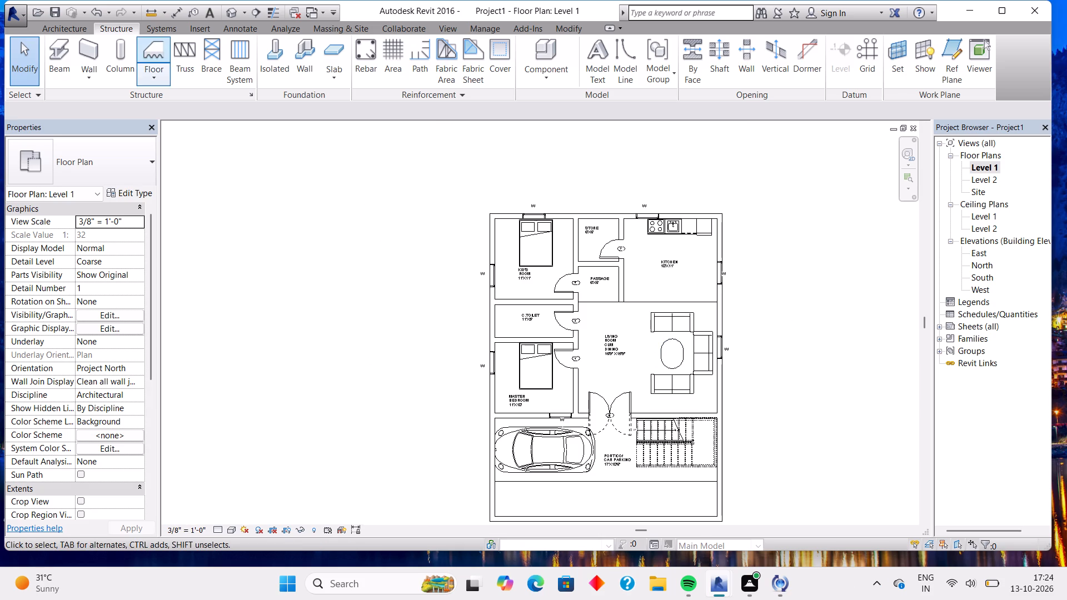
pyautogui.moveTo(367, 324); pyautogui.dragTo(336, 278, button='middle')
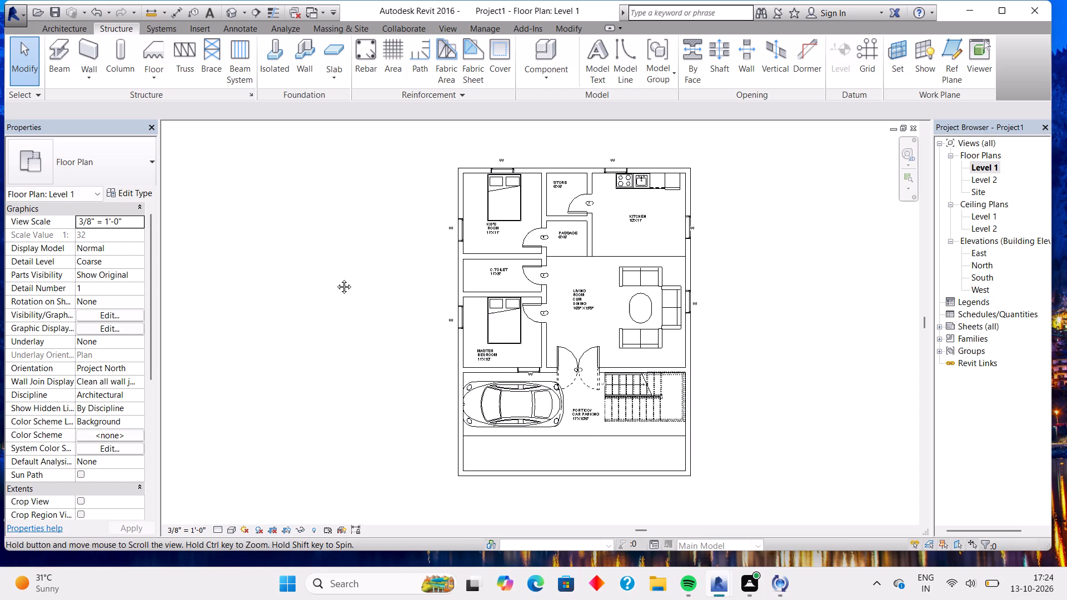
pyautogui.moveTo(336, 278); pyautogui.dragTo(335, 281, button='middle')
pyautogui.middleClick(335, 282)
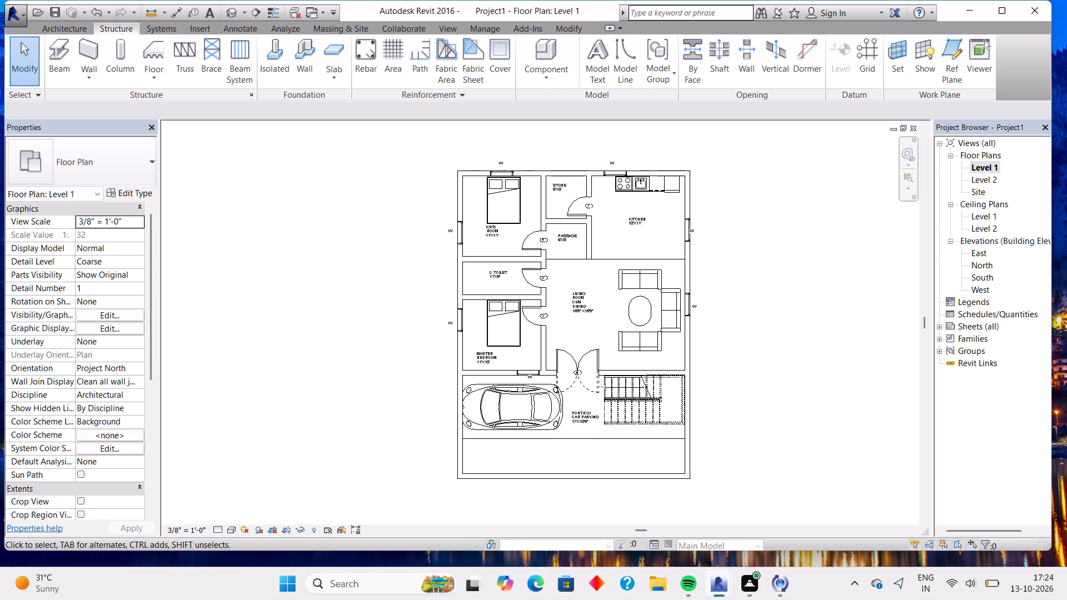
pyautogui.click(481, 255)
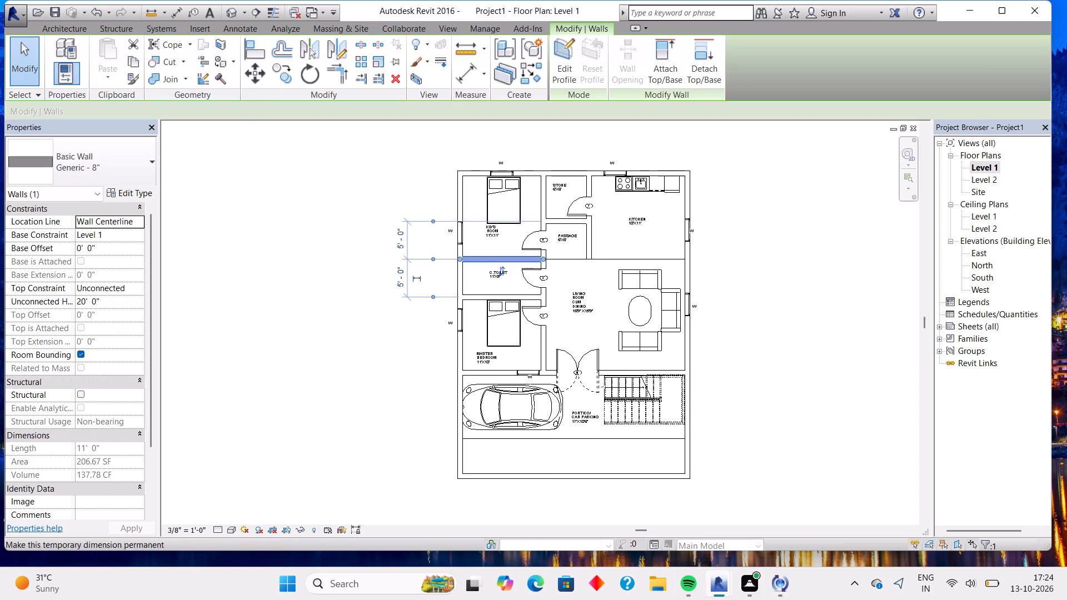
pyautogui.click(117, 196)
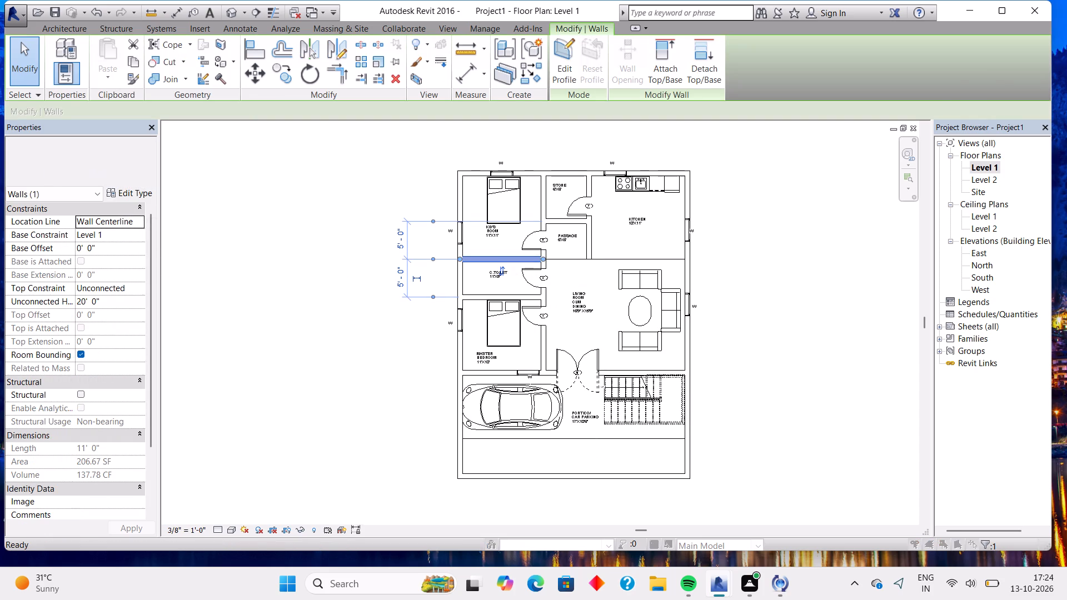
pyautogui.click(779, 290)
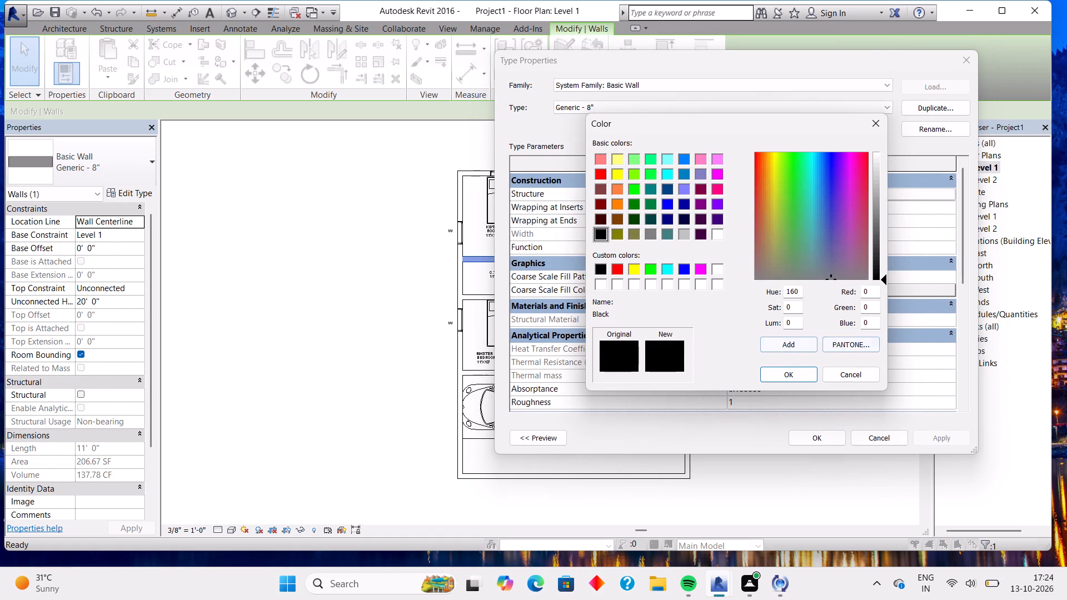
pyautogui.click(845, 346)
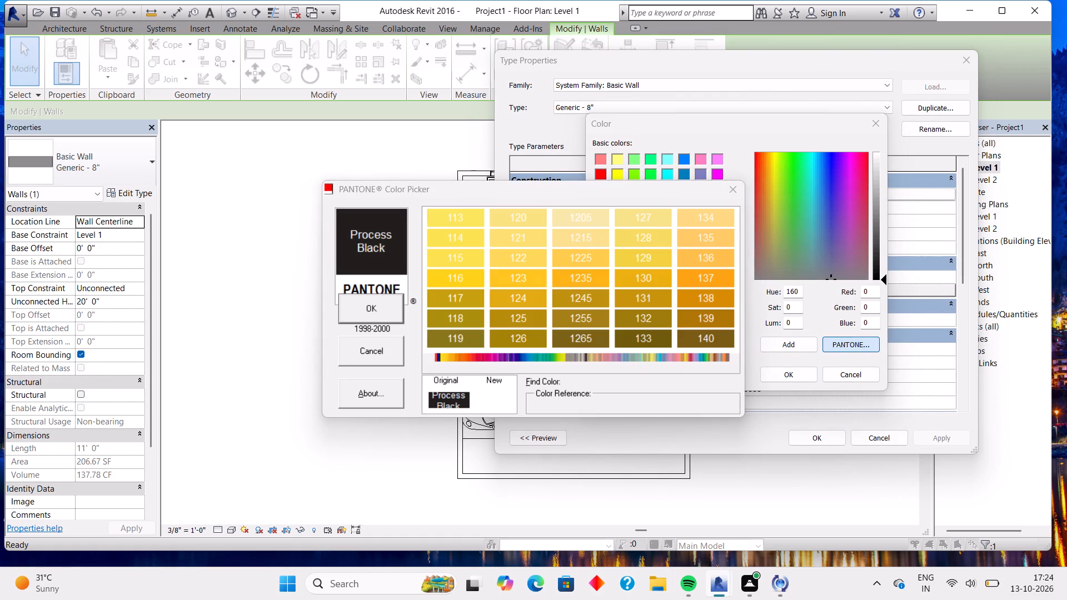
pyautogui.click(576, 318)
pyautogui.press('Escape')
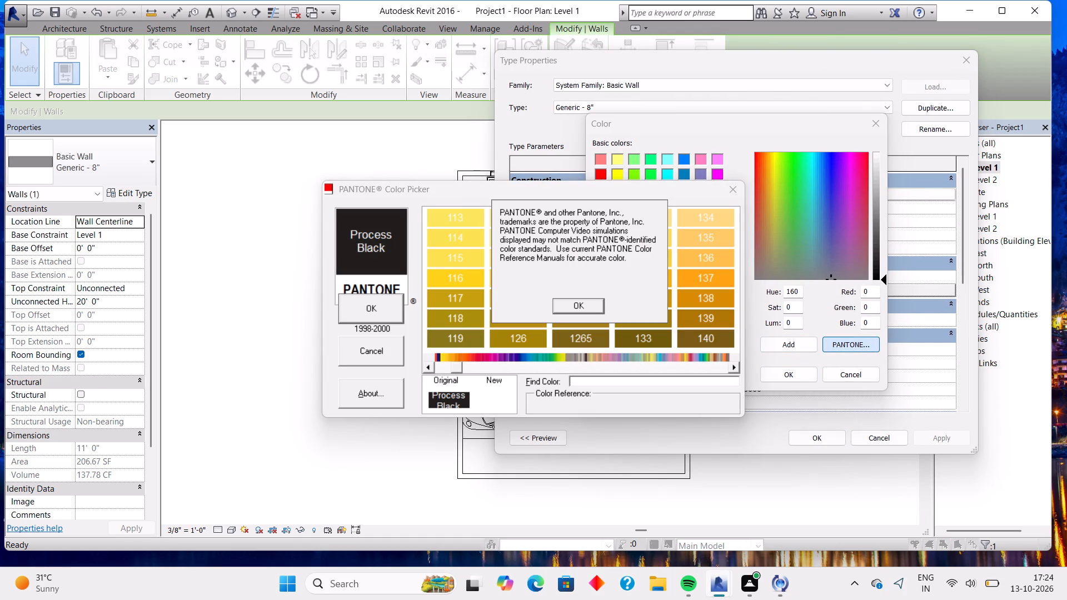
pyautogui.press('Escape')
pyautogui.press('Escape')
pyautogui.press('Escape')
pyautogui.click(559, 303)
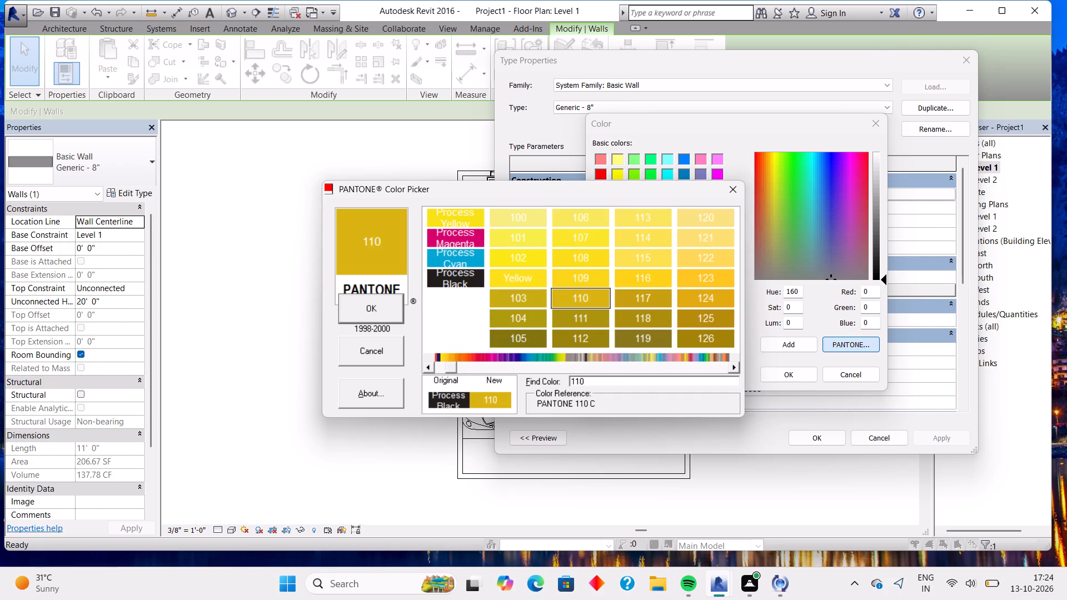
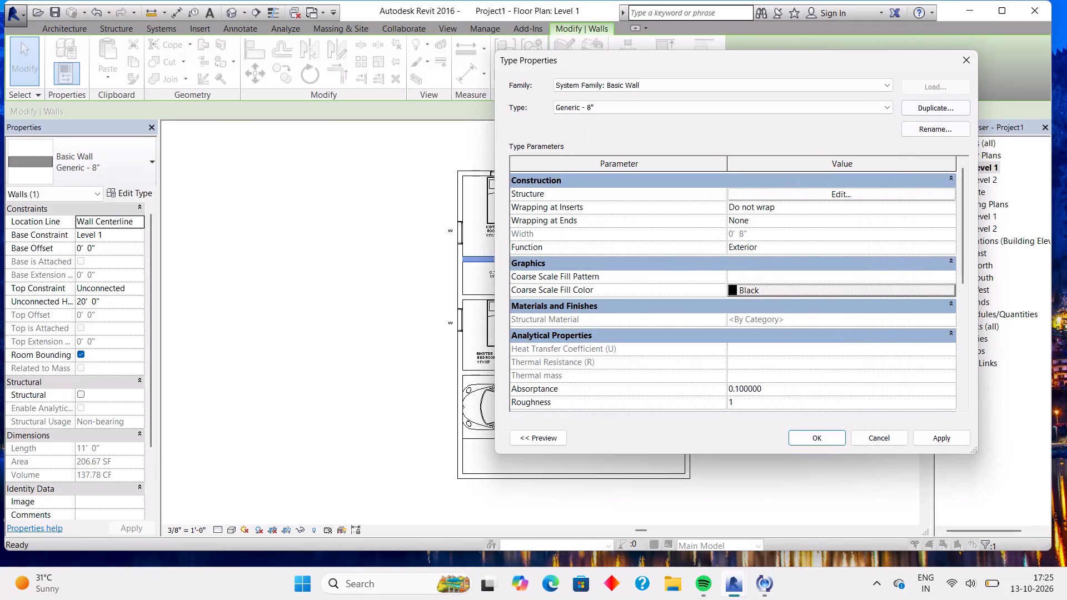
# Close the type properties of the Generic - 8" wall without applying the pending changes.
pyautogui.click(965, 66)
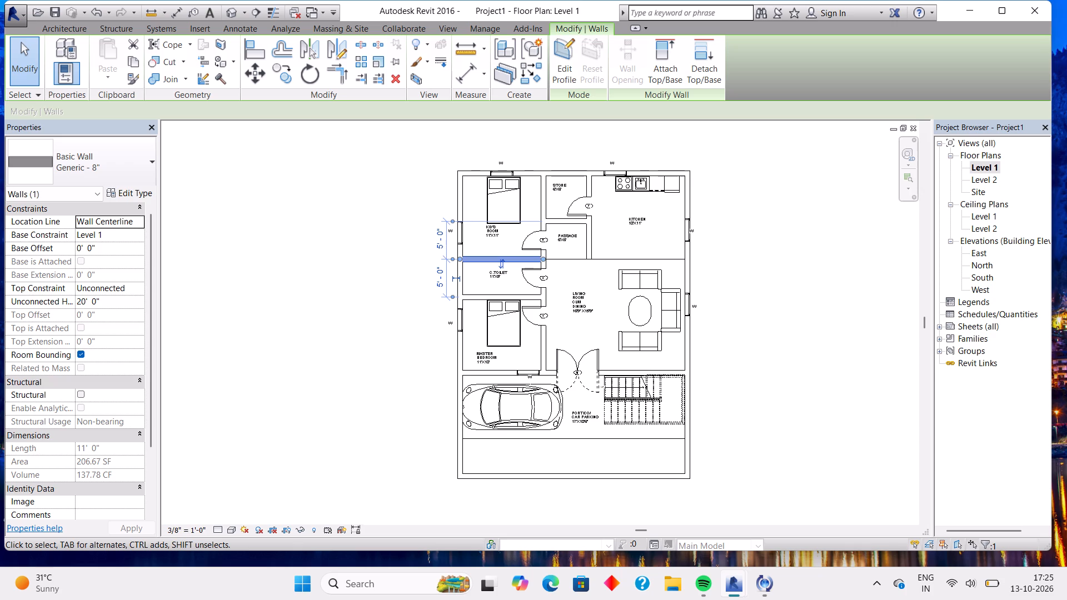
# Minimize Revit to the desktop and dismiss the Apple Software Update window without installing the iTunes update.
pyautogui.click(978, 10)
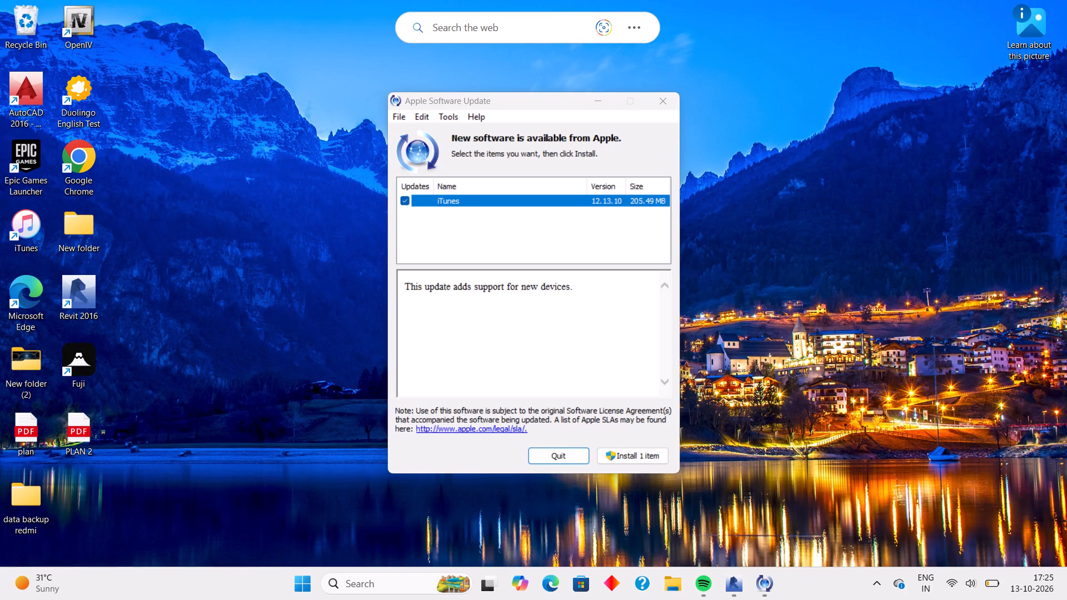
pyautogui.click(664, 101)
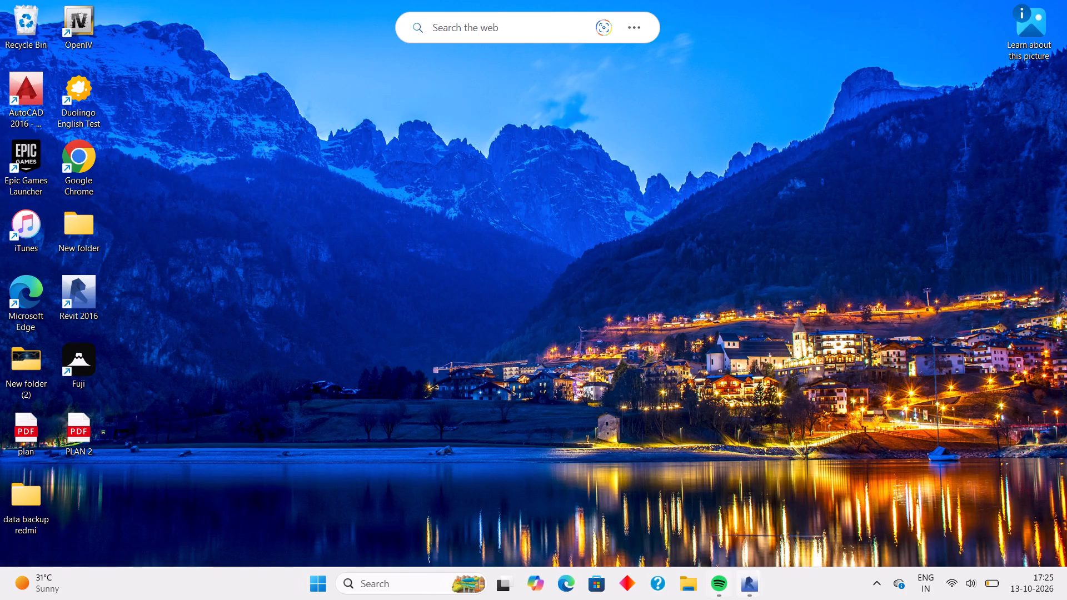
# Launch Fuji from its desktop shortcut.
pyautogui.doubleClick(94, 362)
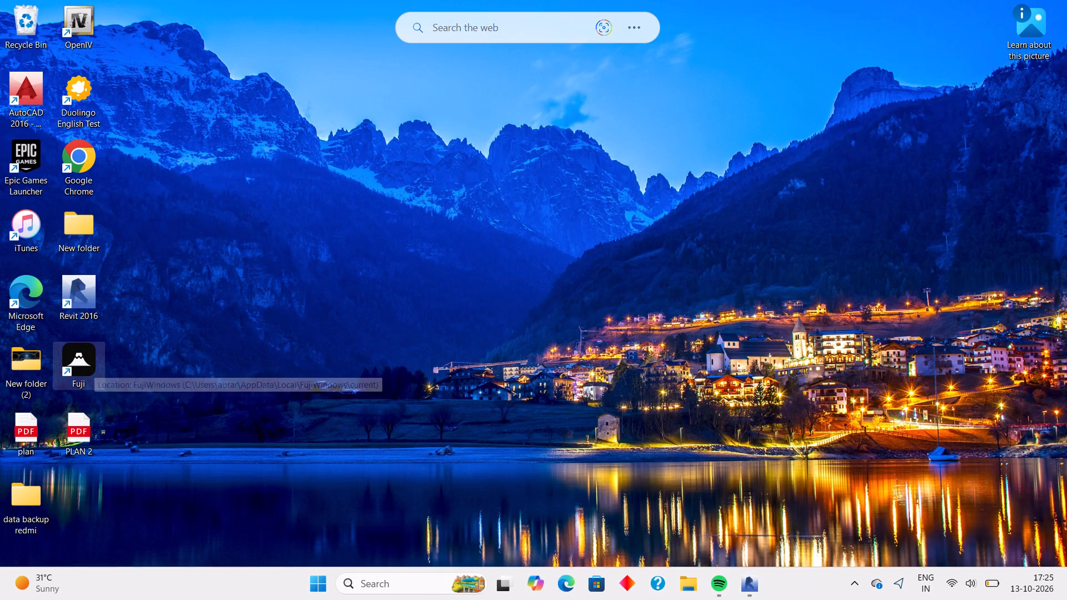